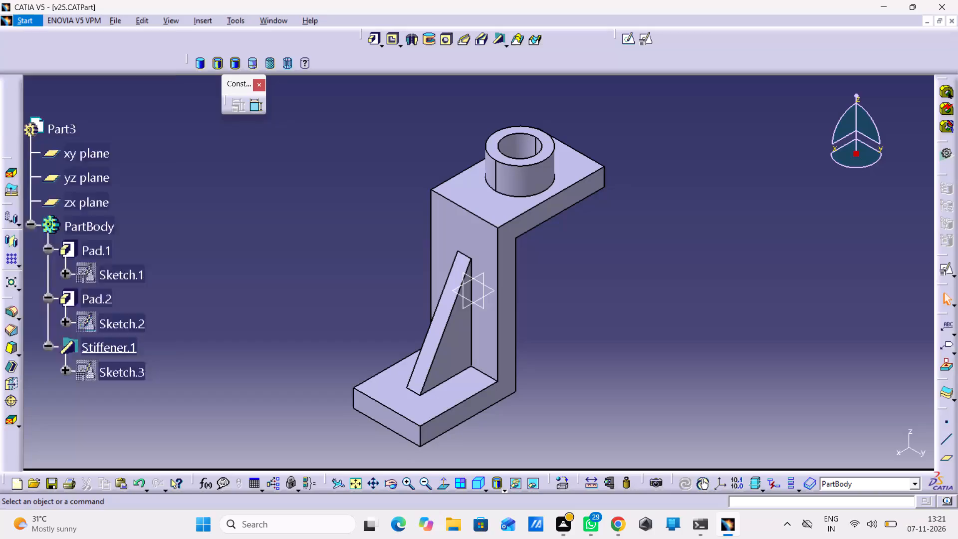
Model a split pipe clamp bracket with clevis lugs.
Create a new part, keeping the proposed name and hybrid design enabled.
key(m)
key(p)
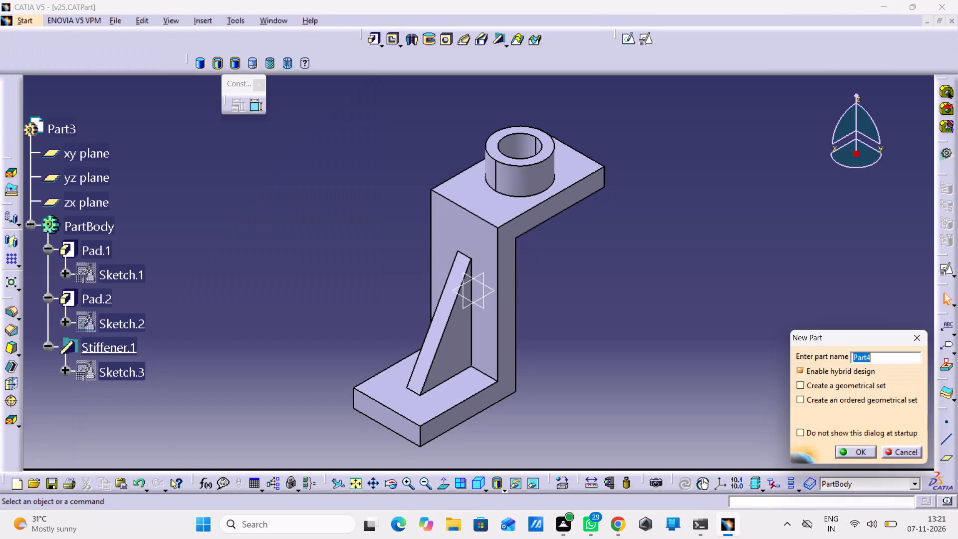
key(Return)
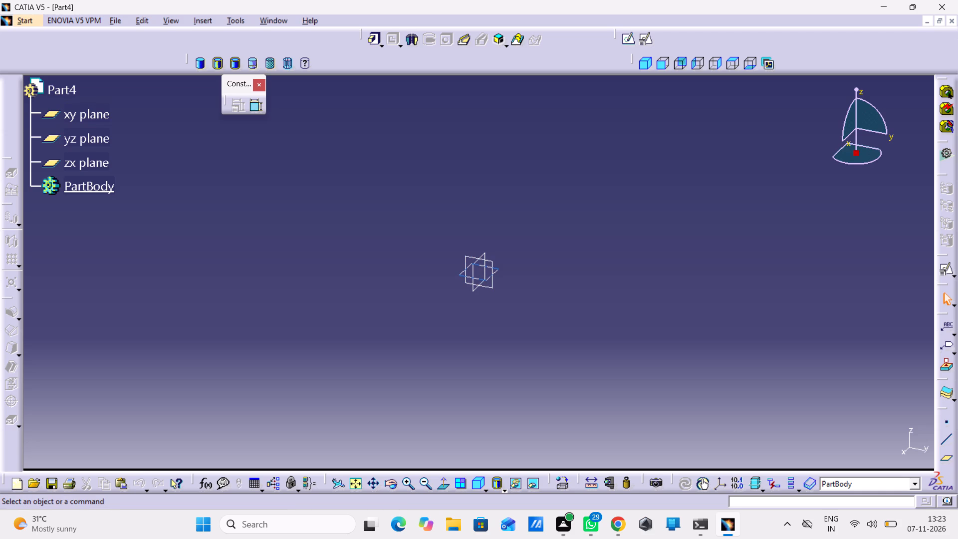
Open a positioned sketch on the yz plane with implicit origin and orientation.
click(491, 264)
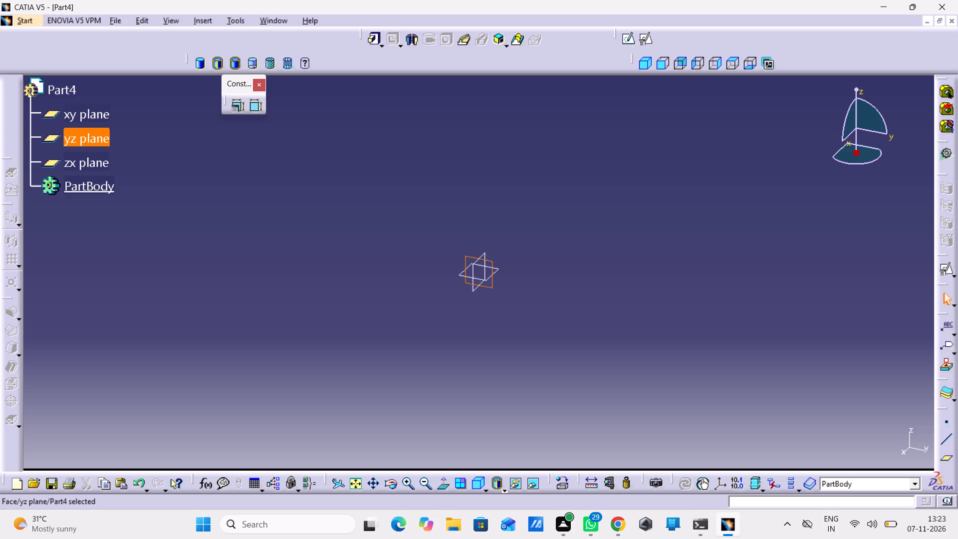
click(639, 39)
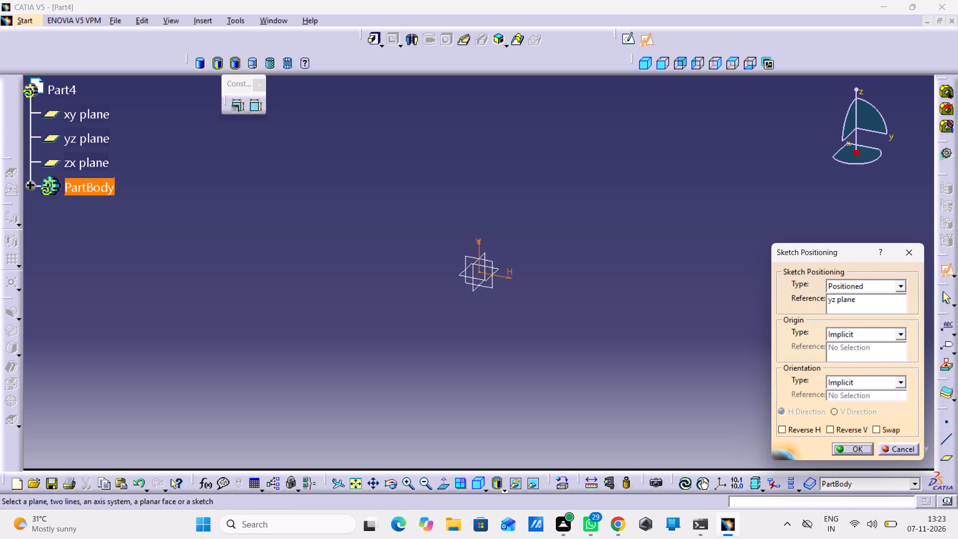
click(840, 447)
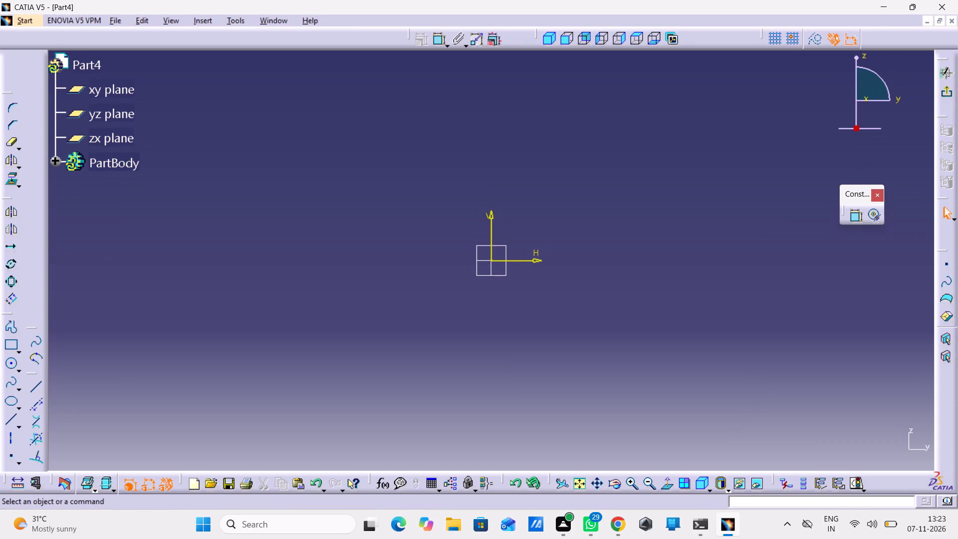
Sketch two concentric circles centred on the origin, with radii of about 57 mm and 39 mm.
double_click(14, 365)
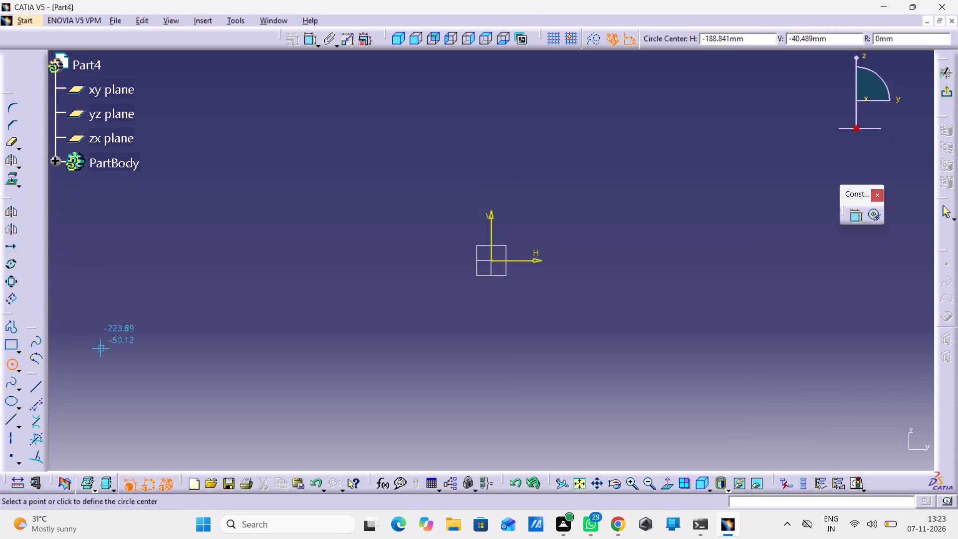
click(491, 257)
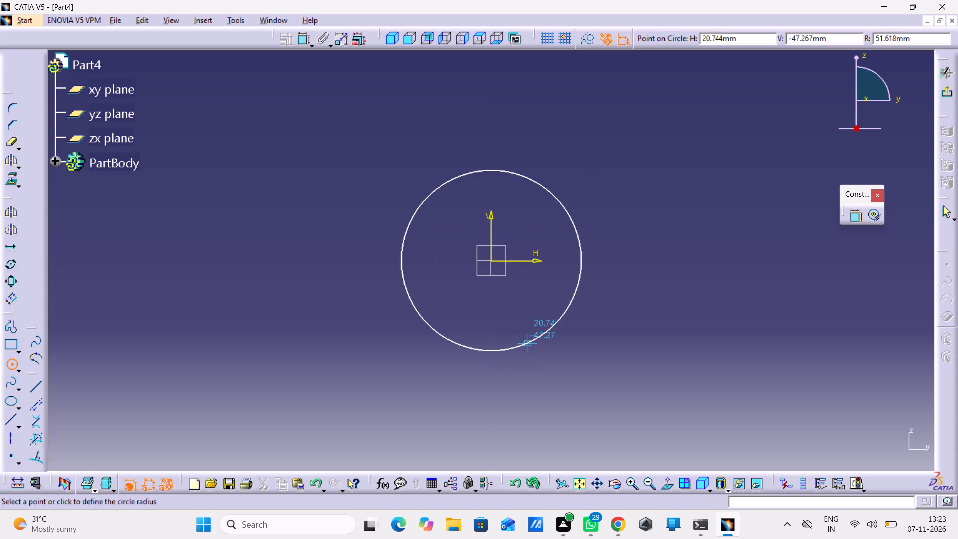
click(525, 354)
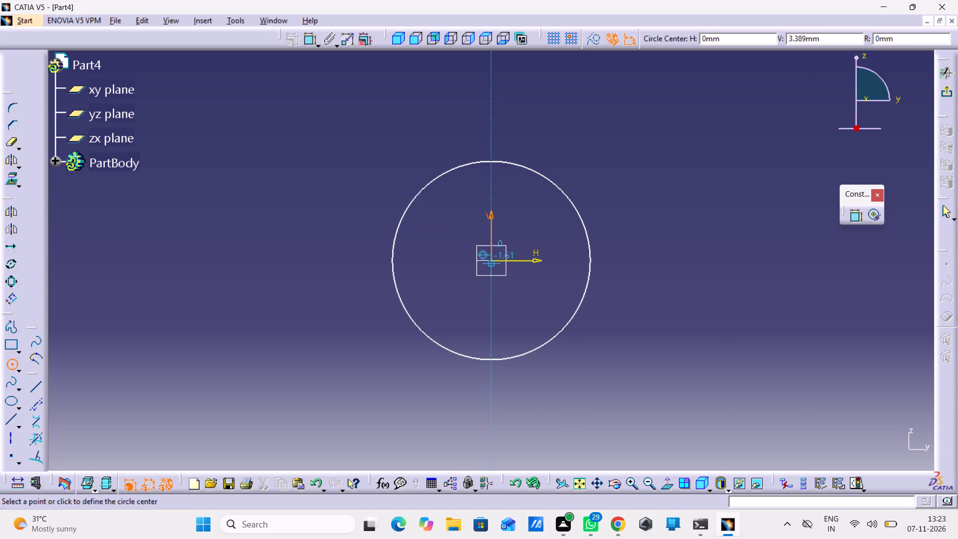
drag(493, 264, 497, 281)
click(511, 325)
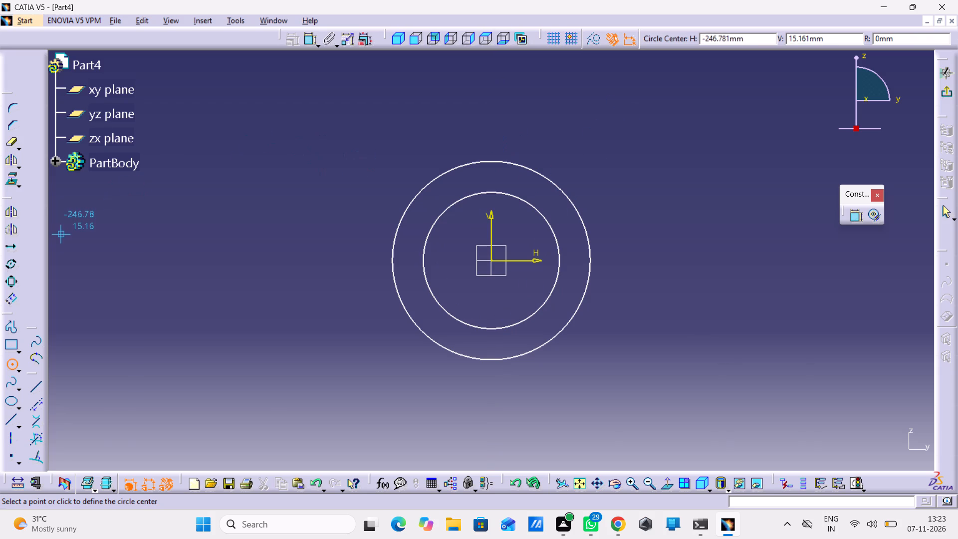
Add diameter dimensions to the outer and inner circles.
double_click(309, 40)
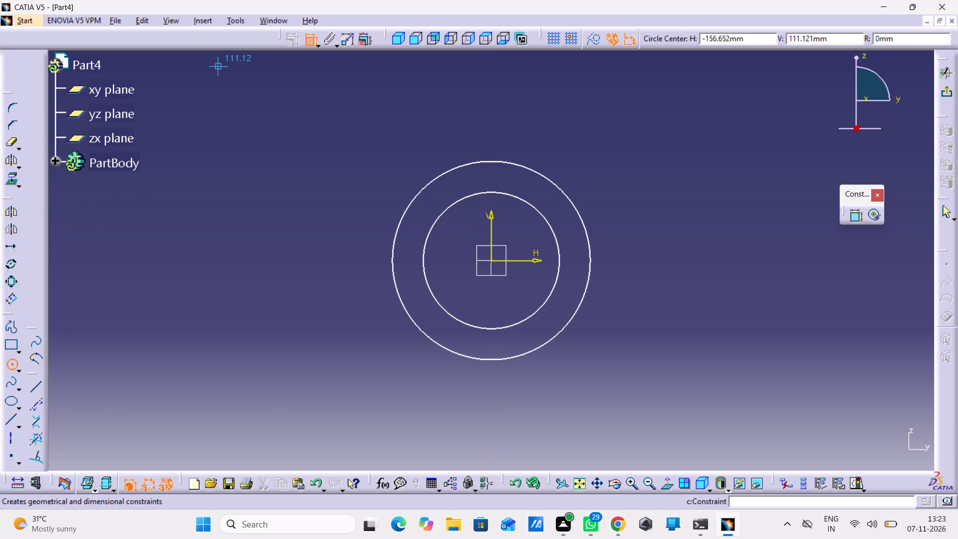
click(584, 223)
click(607, 176)
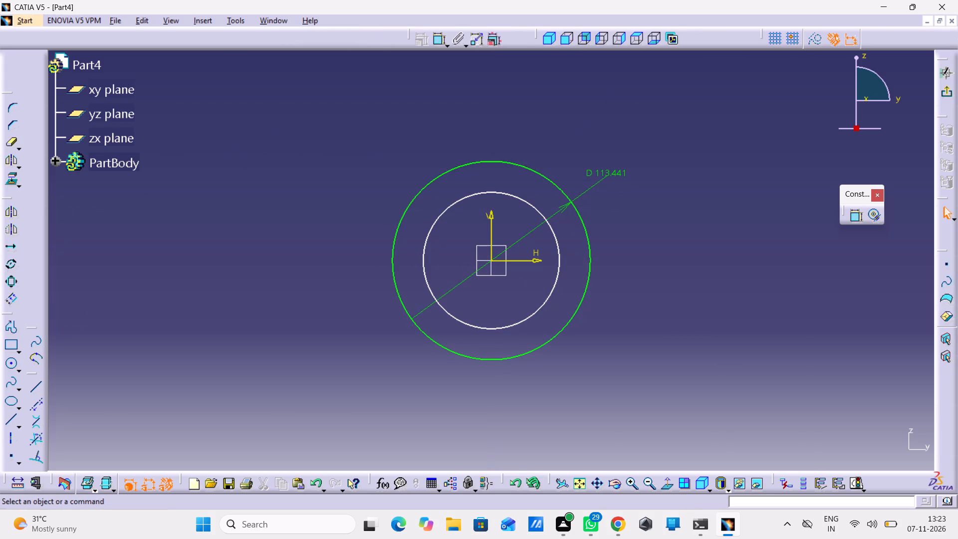
click(555, 236)
click(603, 213)
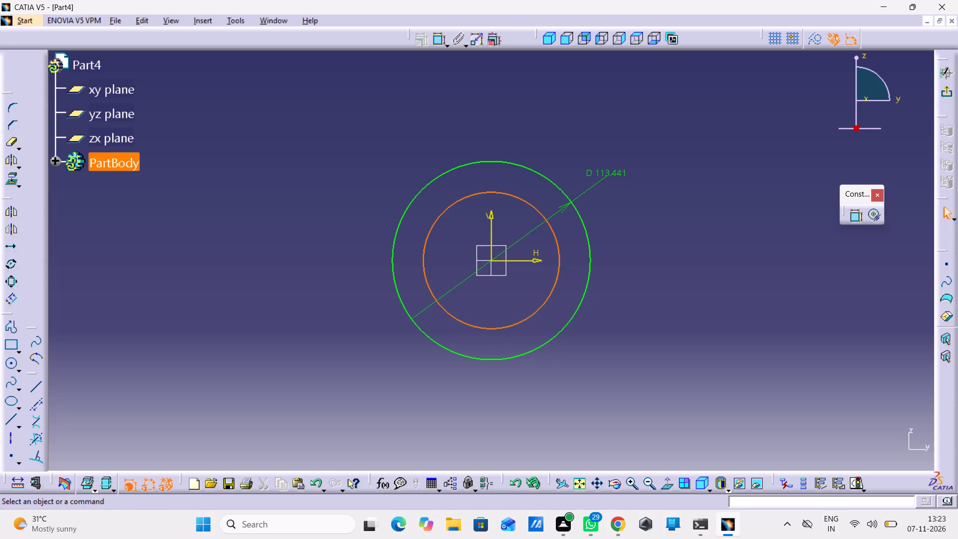
double_click(849, 219)
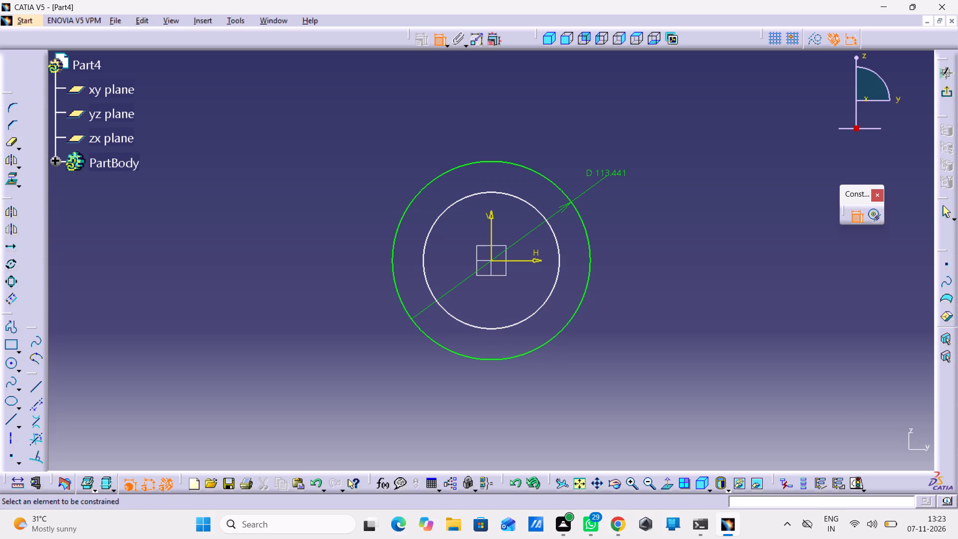
click(555, 242)
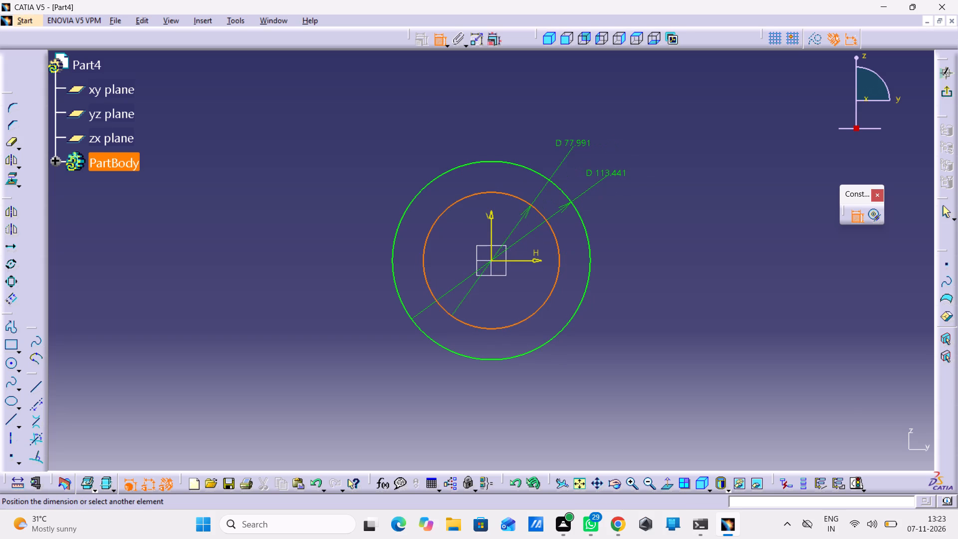
click(552, 143)
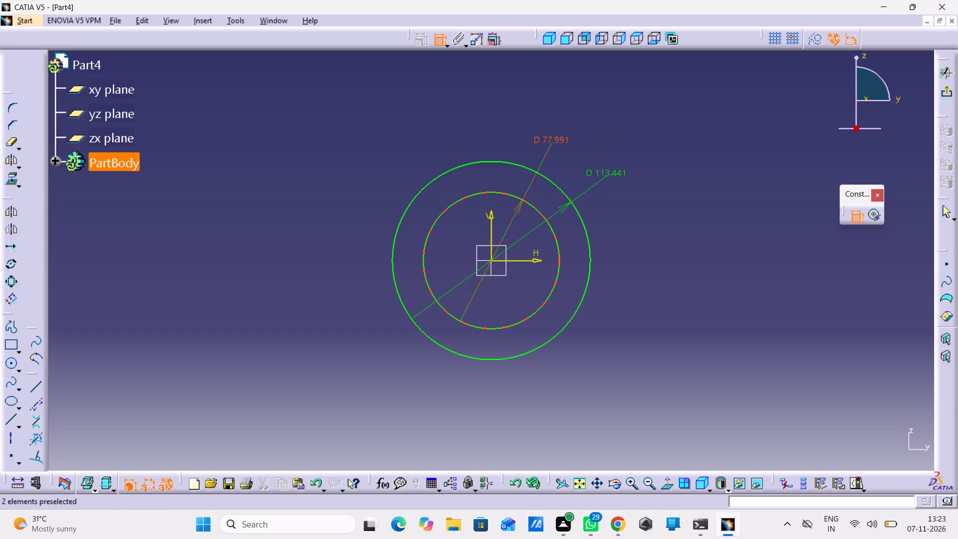
Change the inner circle's dimension from diameter to radius and set it to 30 mm.
double_click(559, 141)
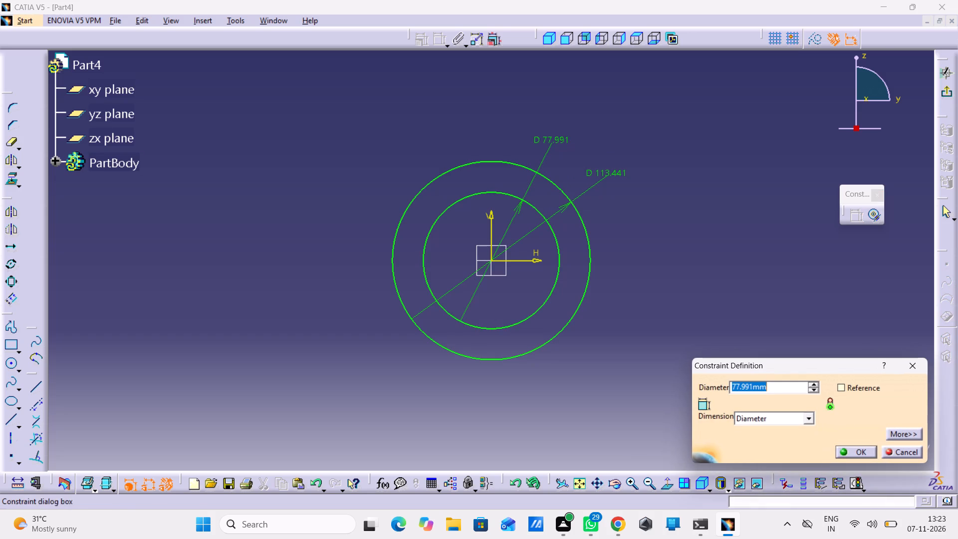
click(768, 418)
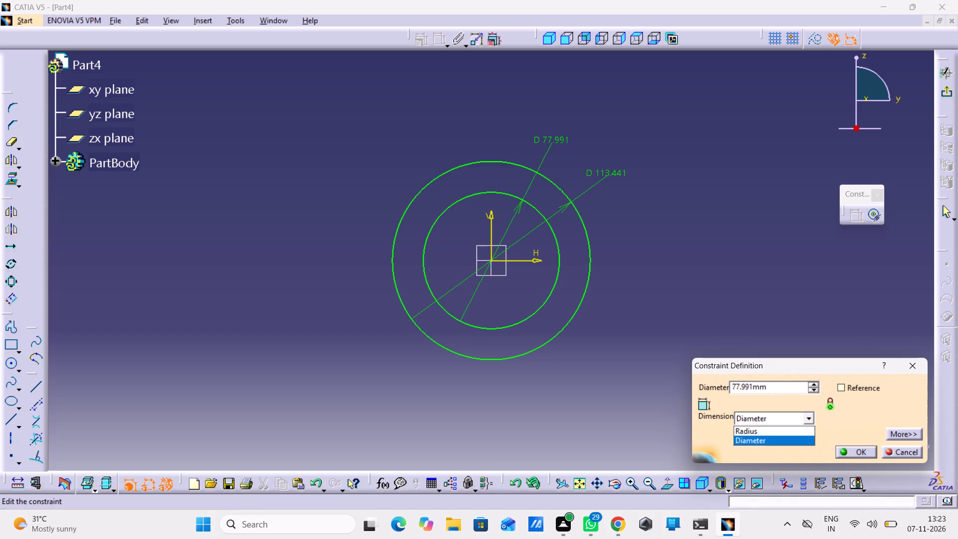
click(783, 434)
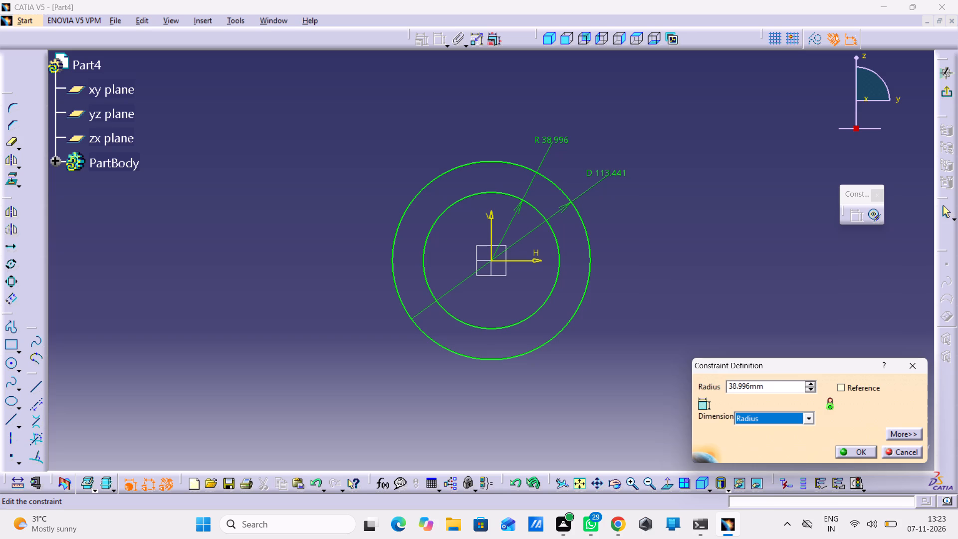
text(30)
key(Return)
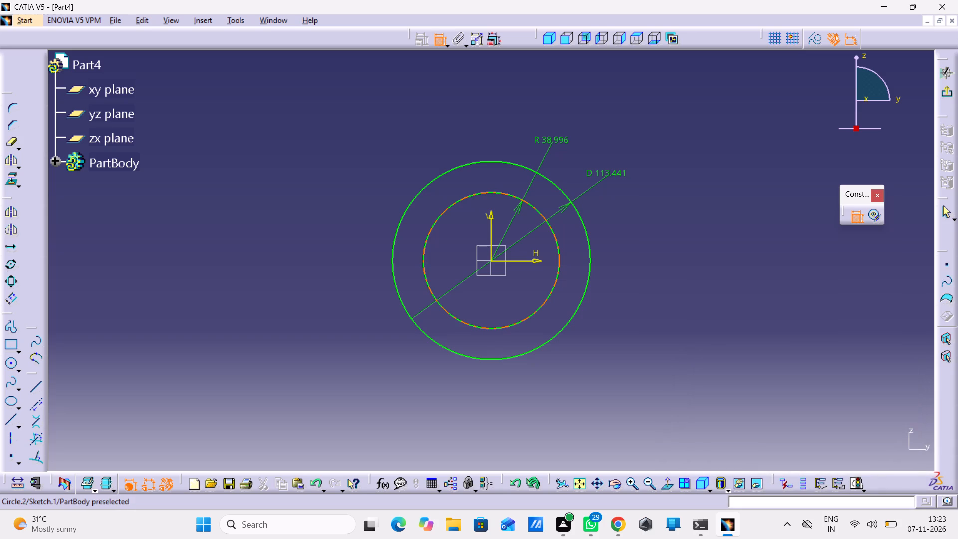
double_click(558, 134)
key(Return)
key(3)
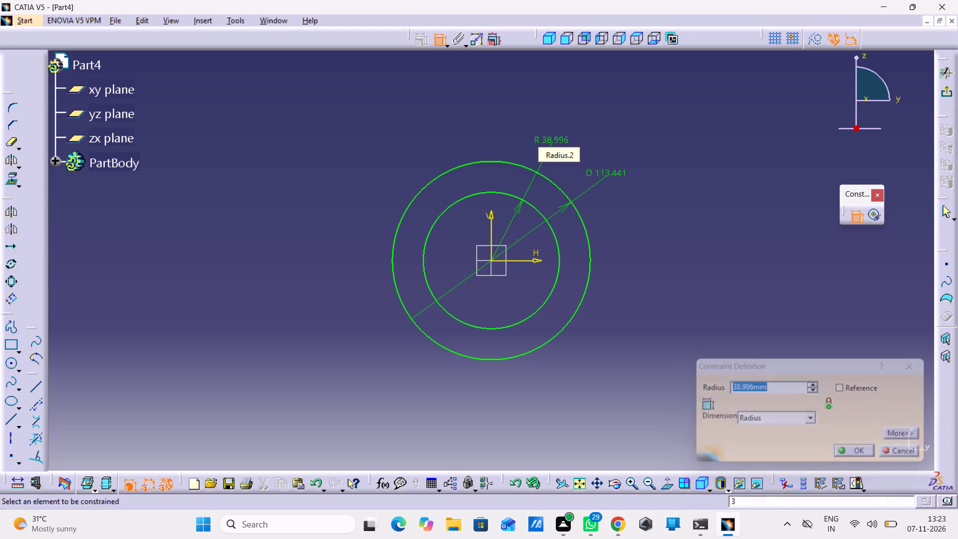
drag(558, 135, 558, 141)
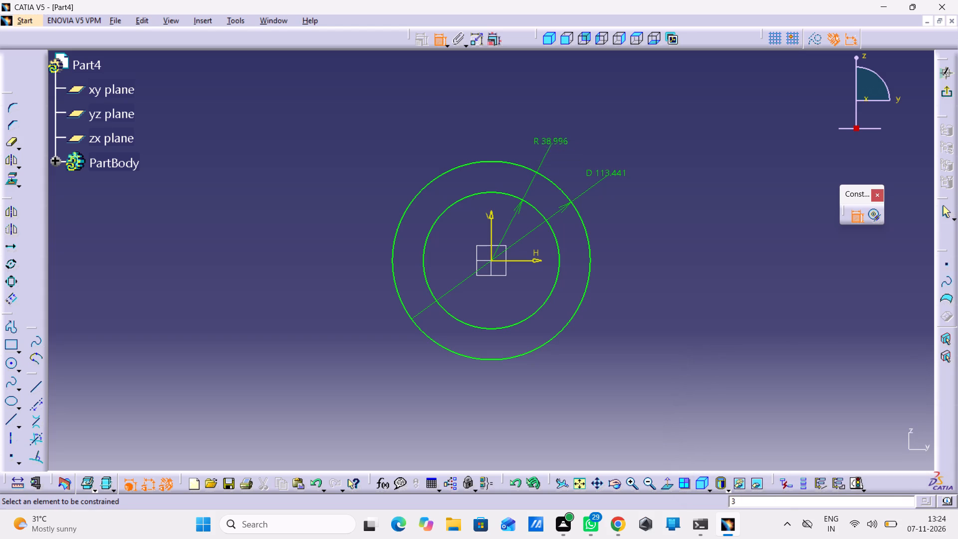
drag(558, 141, 559, 144)
double_click(559, 144)
text(30)
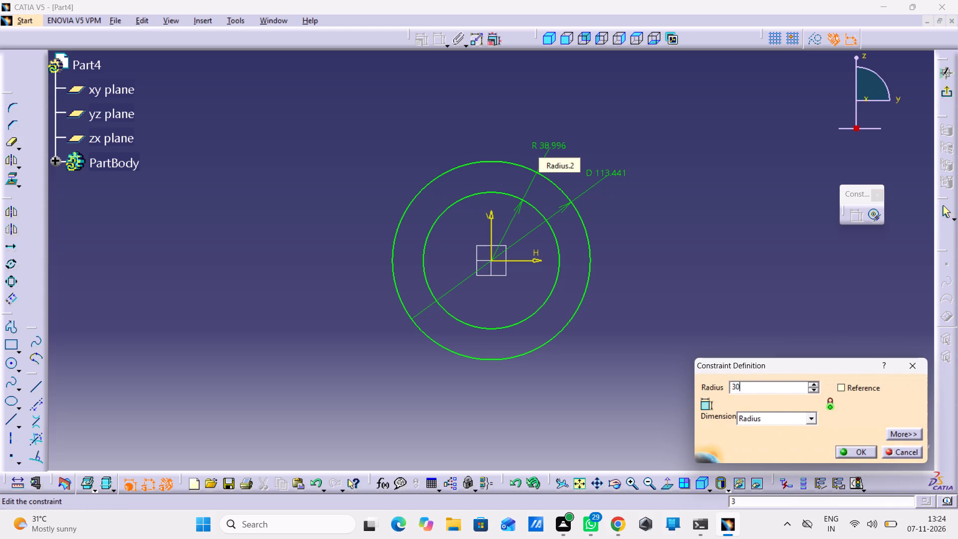
key(Return)
Change the outer circle's dimension from diameter to radius and set it to 40 mm.
double_click(604, 169)
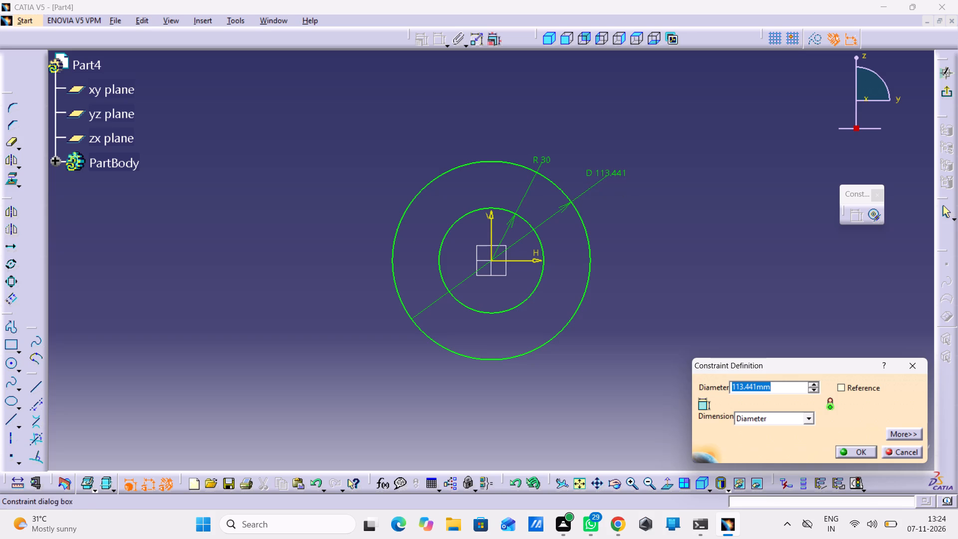
click(778, 424)
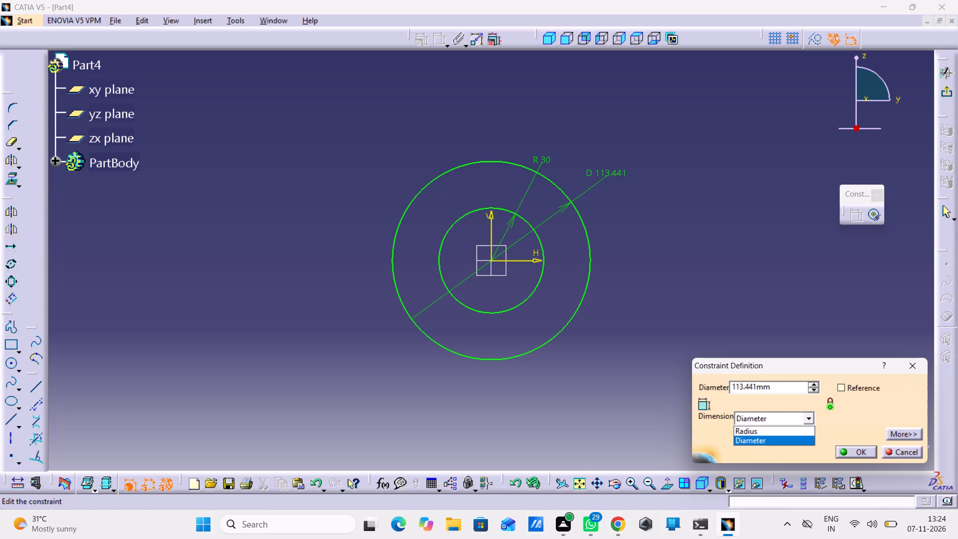
click(776, 436)
click(770, 425)
click(770, 429)
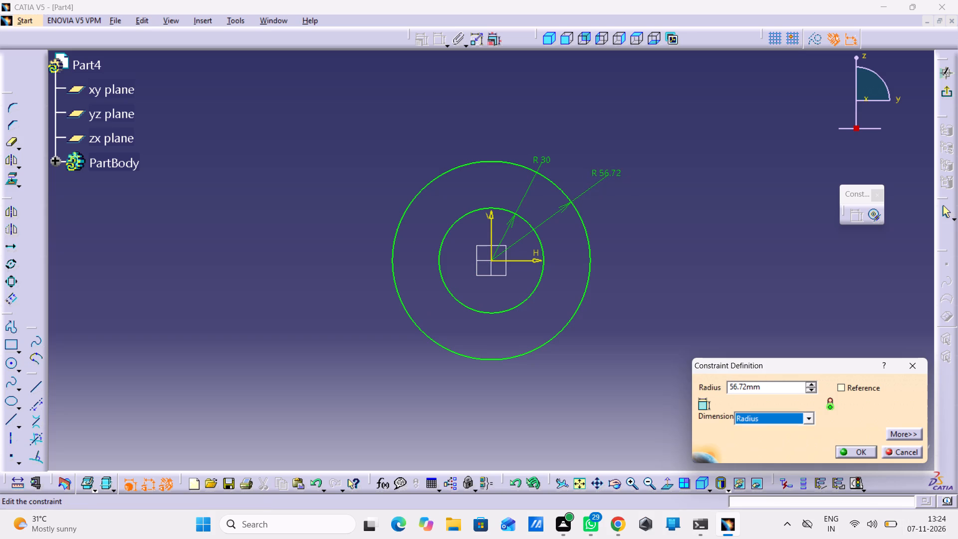
drag(764, 382, 708, 391)
text(40)
key(Return)
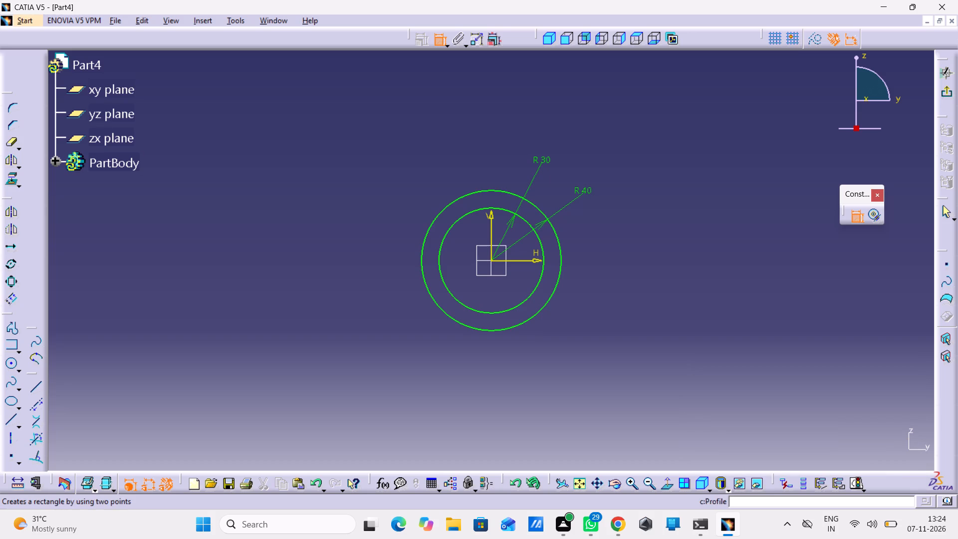
Sketch an open profile beside the circles: horizontal line about 55 mm, vertical about 4.6 mm down, and horizontal about 82 mm back into the inner circle.
double_click(10, 324)
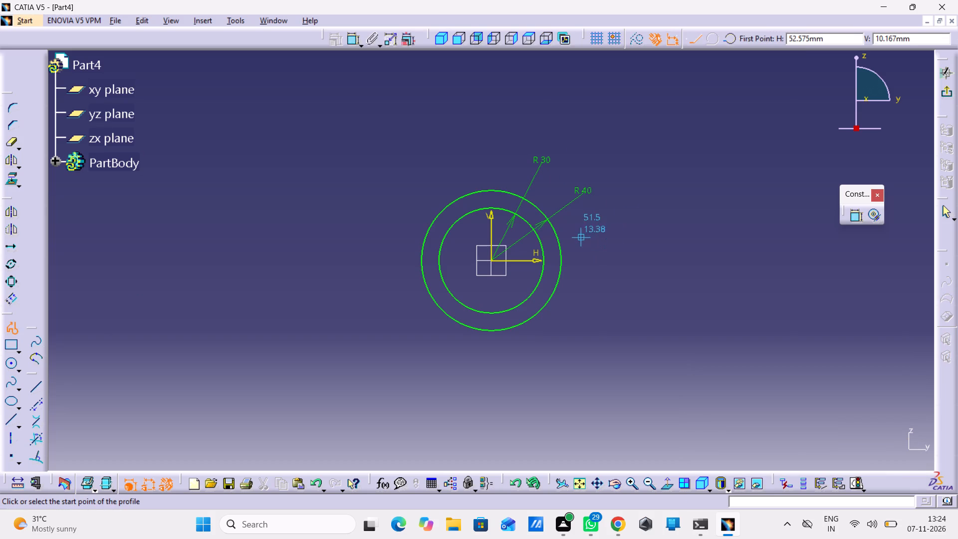
drag(574, 245, 580, 242)
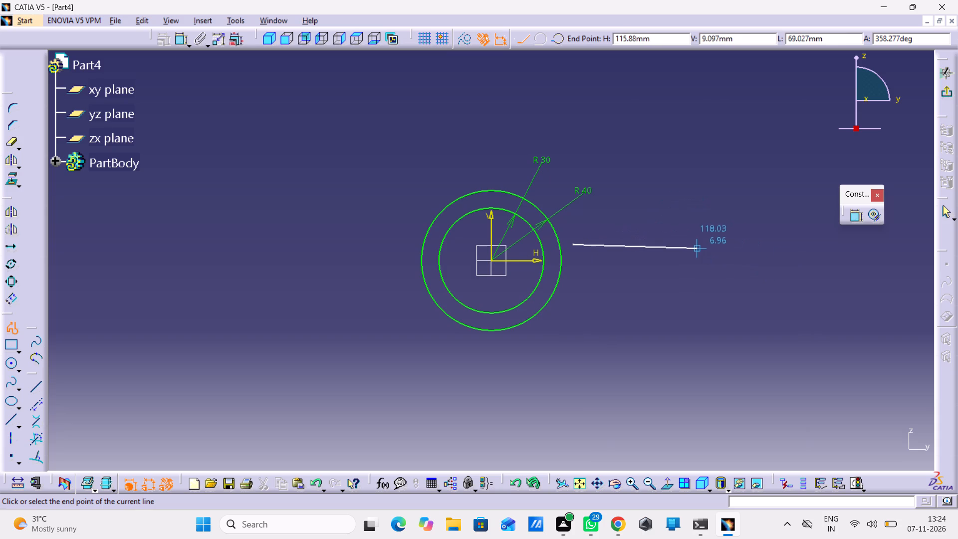
click(670, 244)
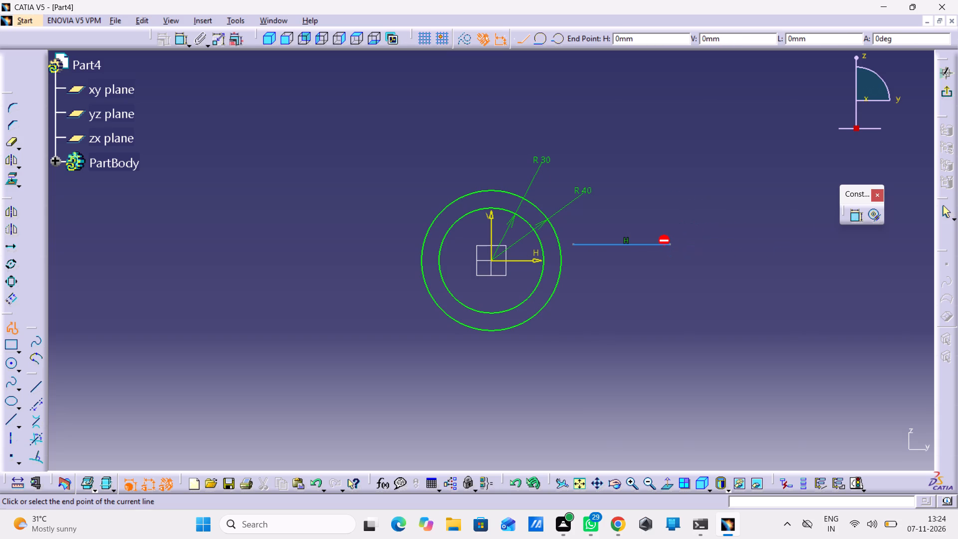
click(670, 244)
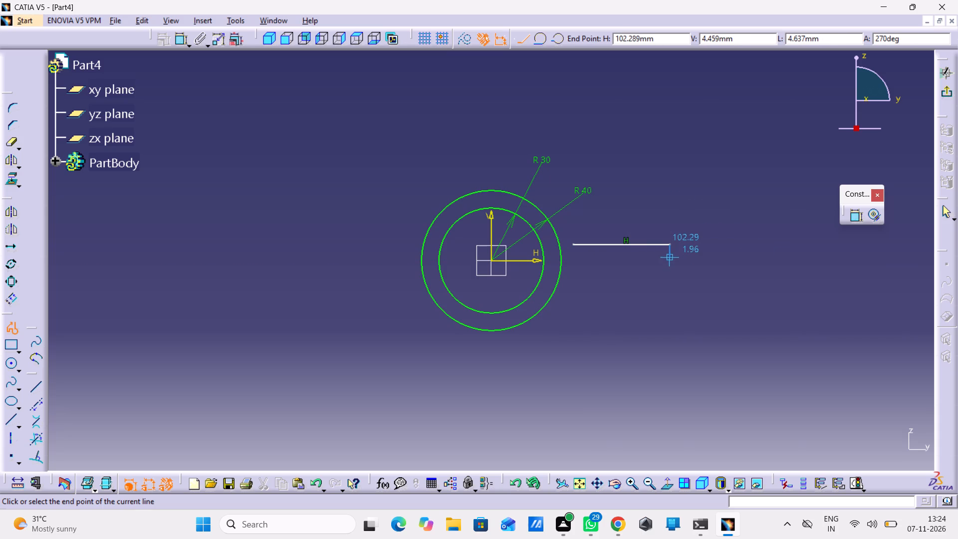
click(666, 252)
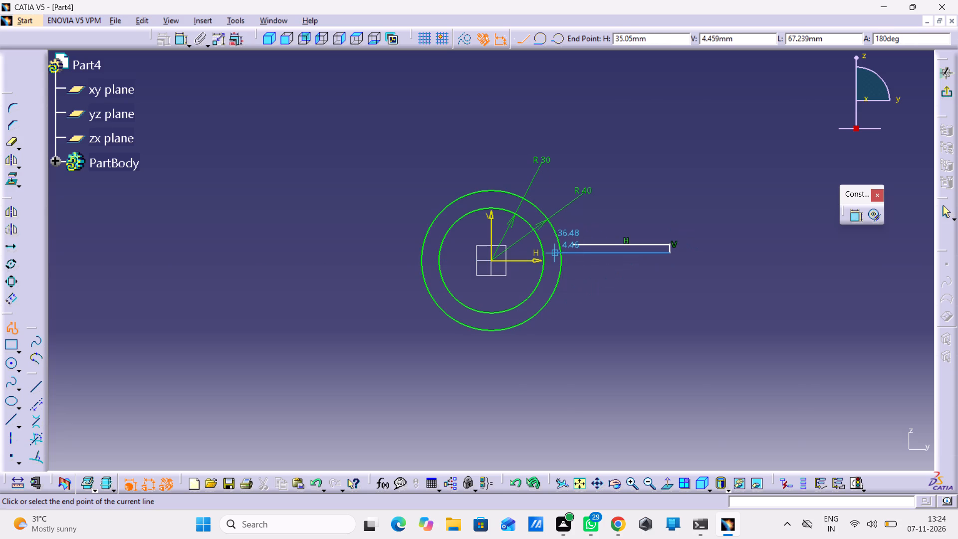
click(526, 252)
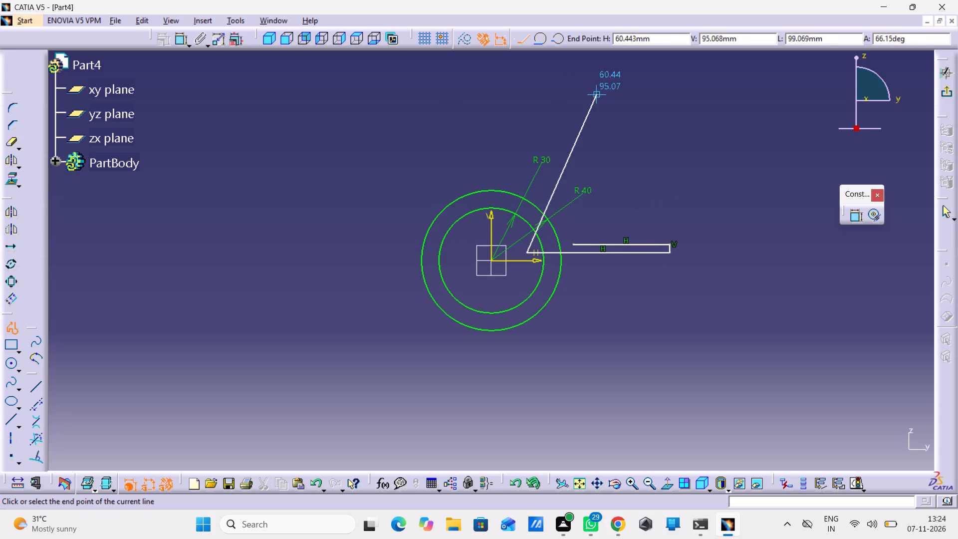
click(942, 209)
click(605, 301)
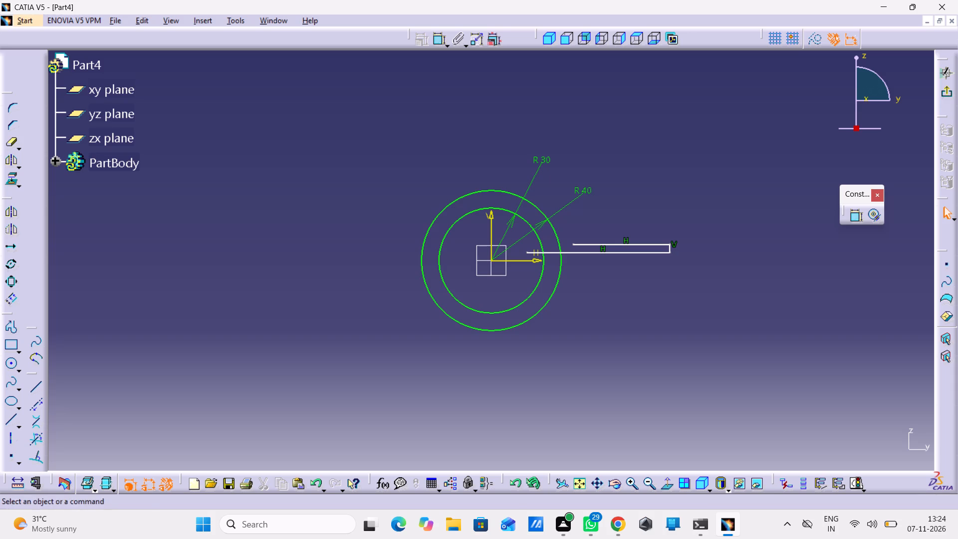
Sketch a second open profile below the first, starting about 8.7 mm below the horizontal axis: horizontal outward, vertical down, then shorter horizontal back.
double_click(17, 333)
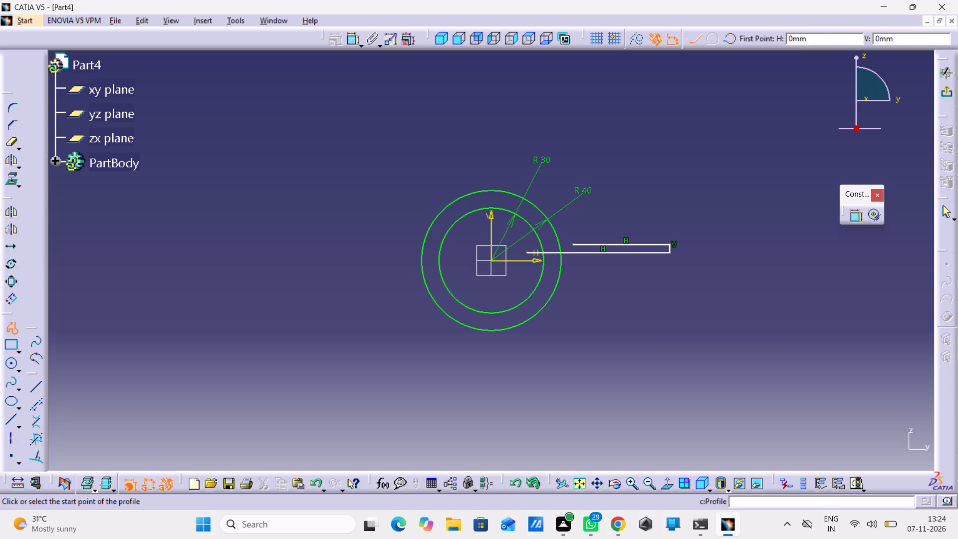
click(569, 277)
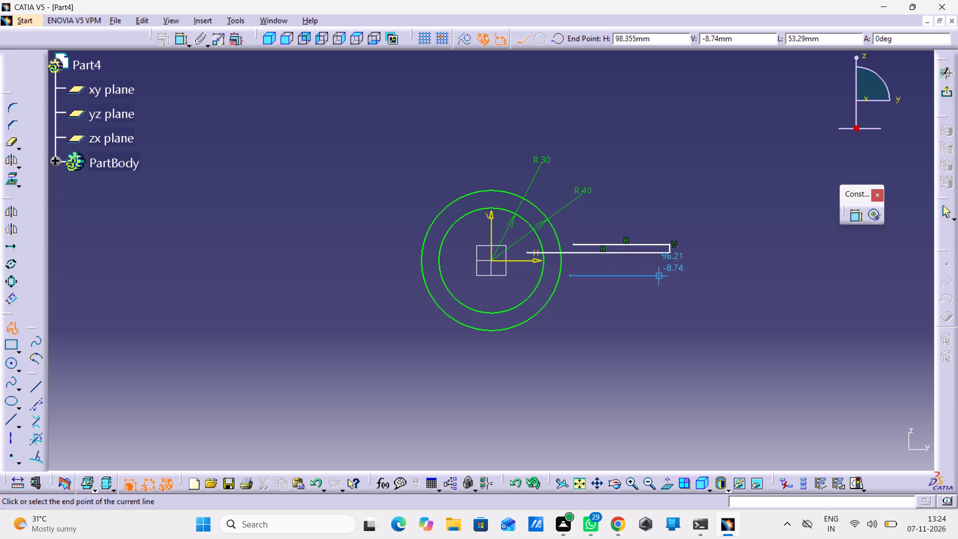
click(667, 274)
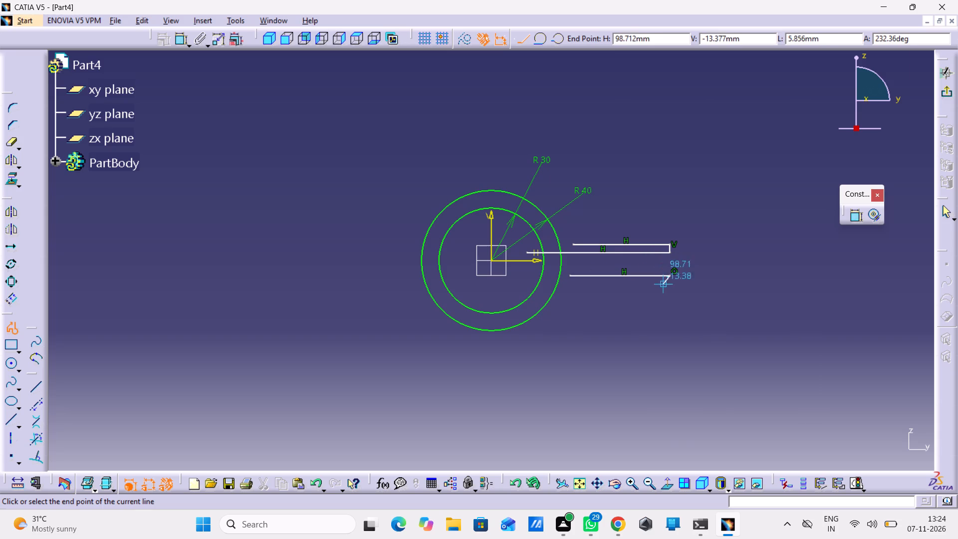
click(669, 289)
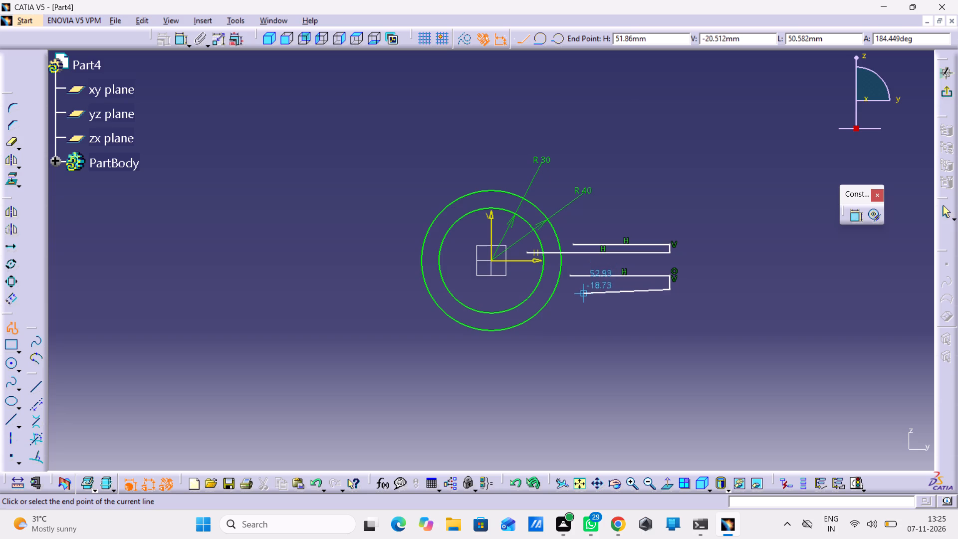
click(588, 287)
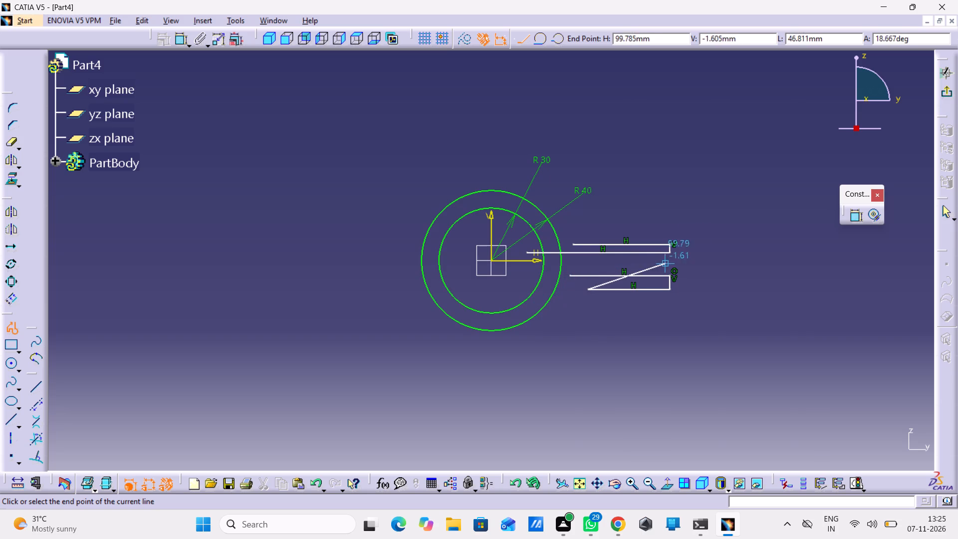
click(949, 211)
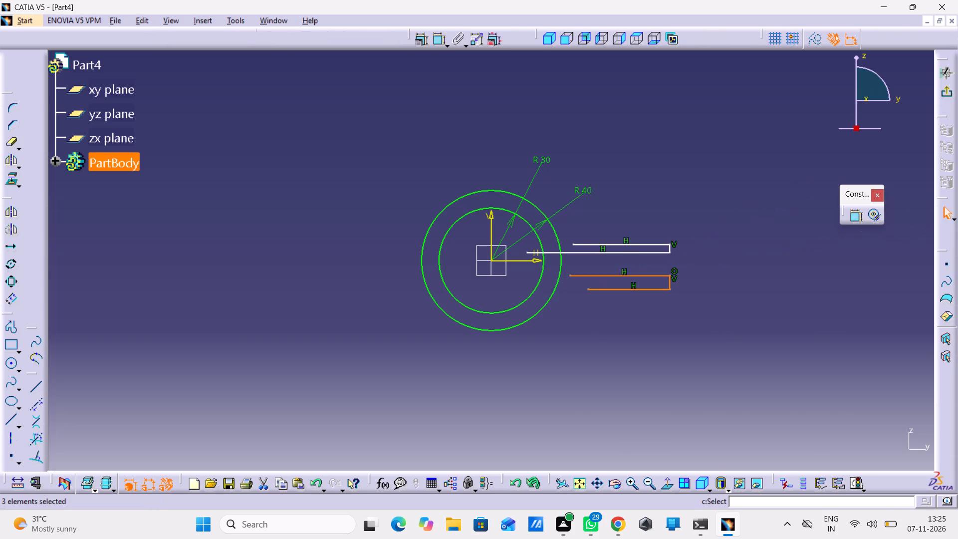
click(646, 361)
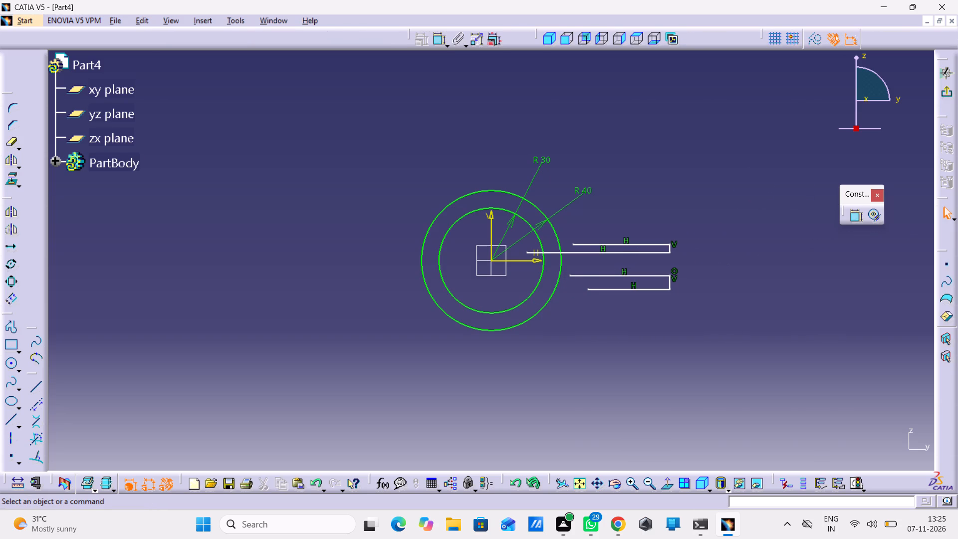
Move the lower profile's upper line so that its open end reaches just inside the outer circle.
click(581, 276)
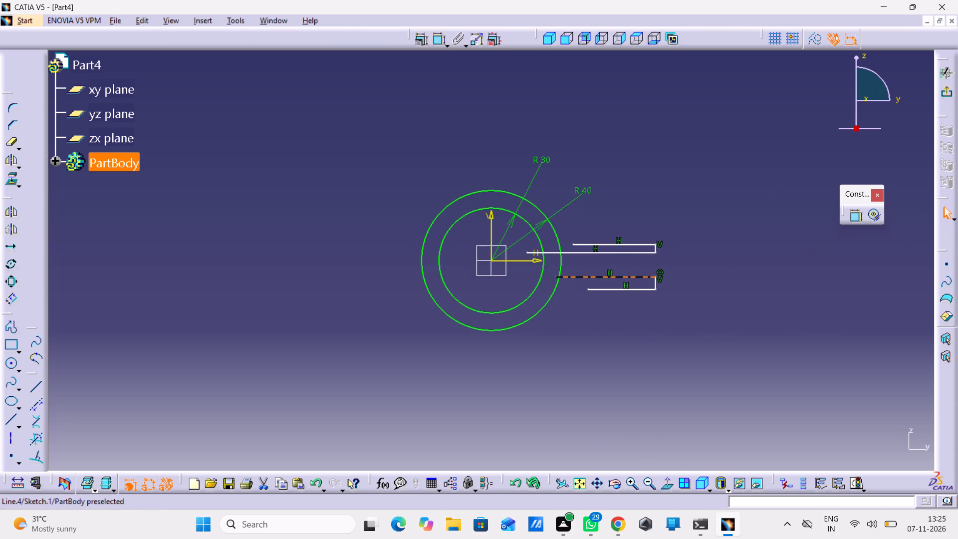
drag(574, 279, 563, 280)
click(563, 280)
click(560, 279)
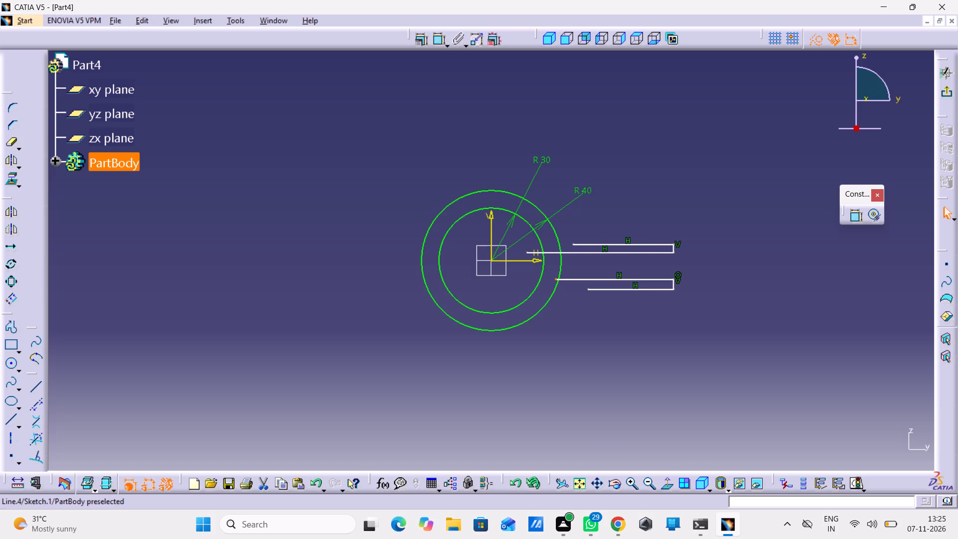
click(569, 221)
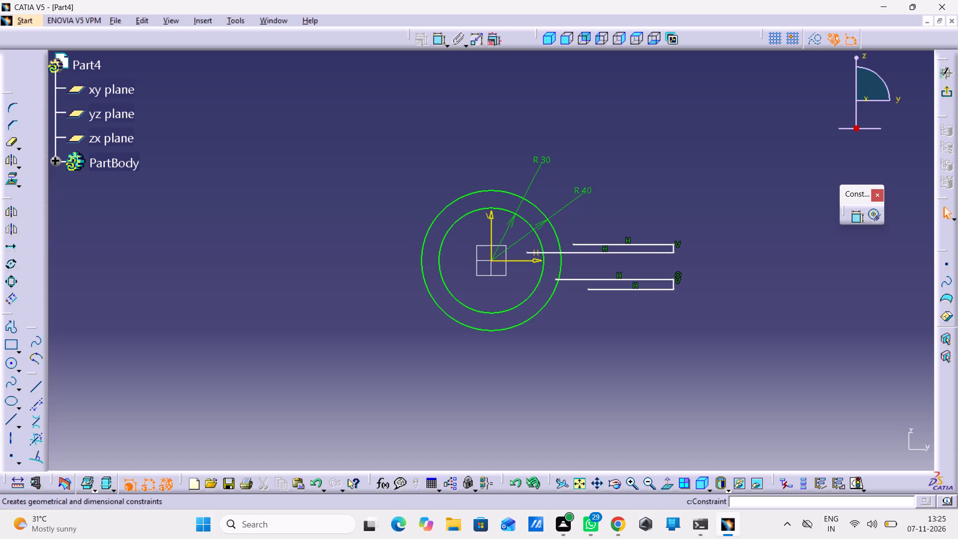
Dimension the short vertical line of the upper side profile and set it to 10 mm.
click(858, 218)
click(858, 214)
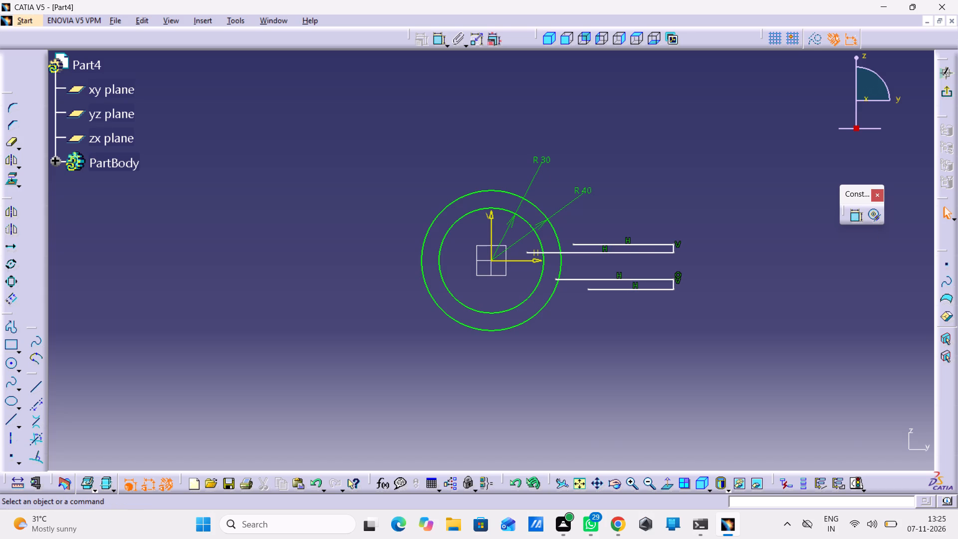
click(674, 247)
click(686, 249)
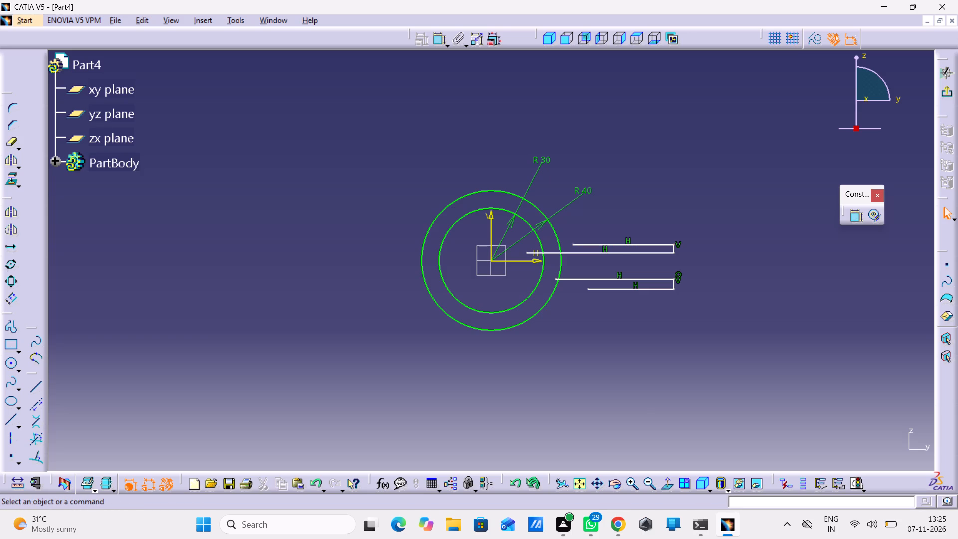
middle_drag(671, 254, 673, 205)
right_click(671, 254)
middle_drag(672, 205, 467, 207)
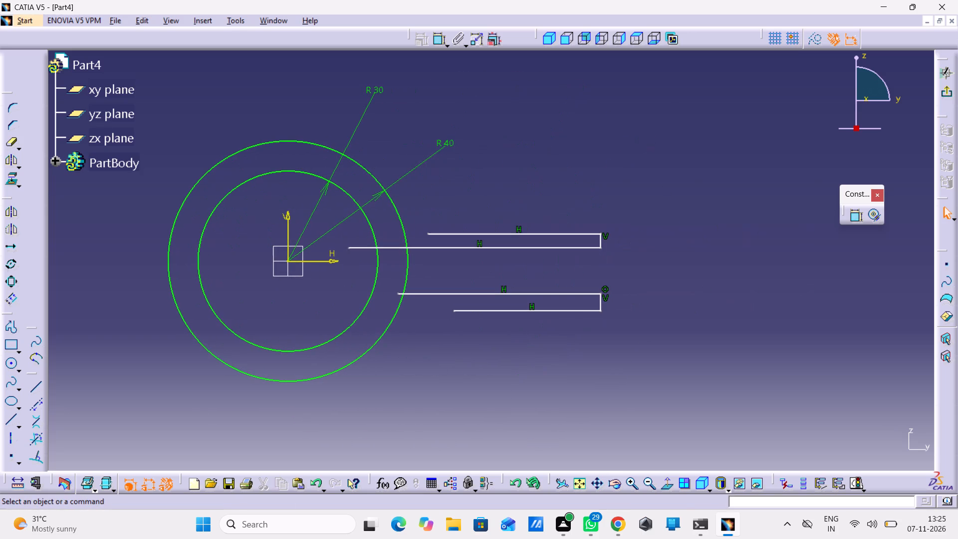
double_click(857, 218)
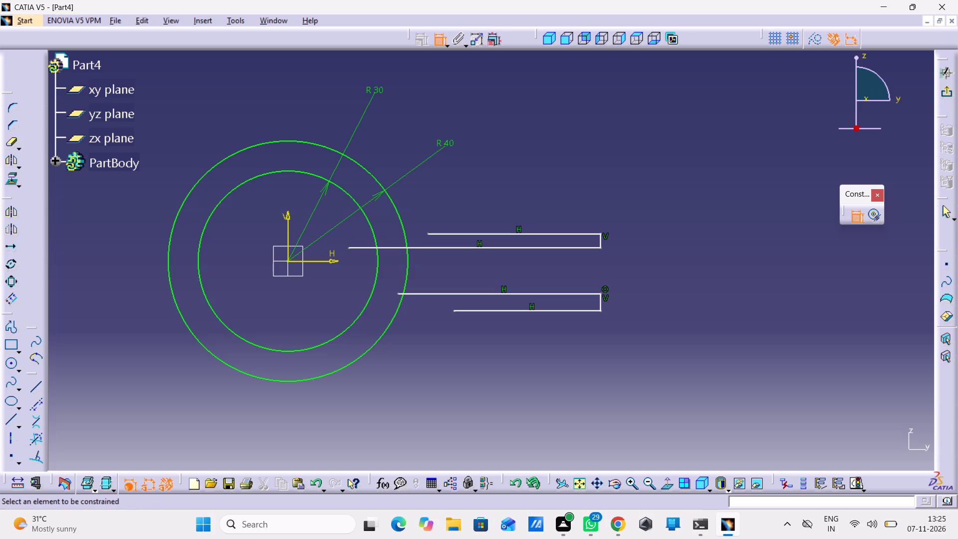
click(602, 241)
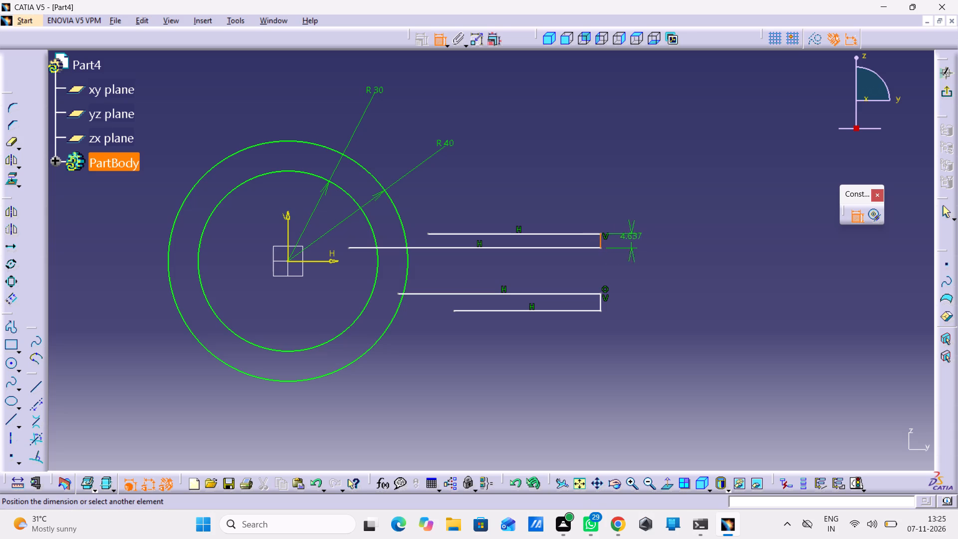
click(649, 207)
double_click(649, 206)
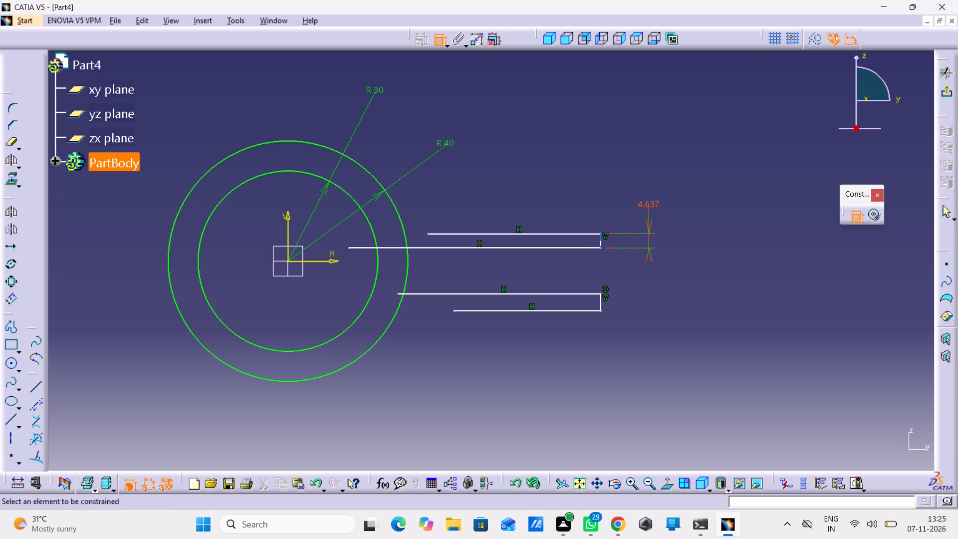
double_click(646, 201)
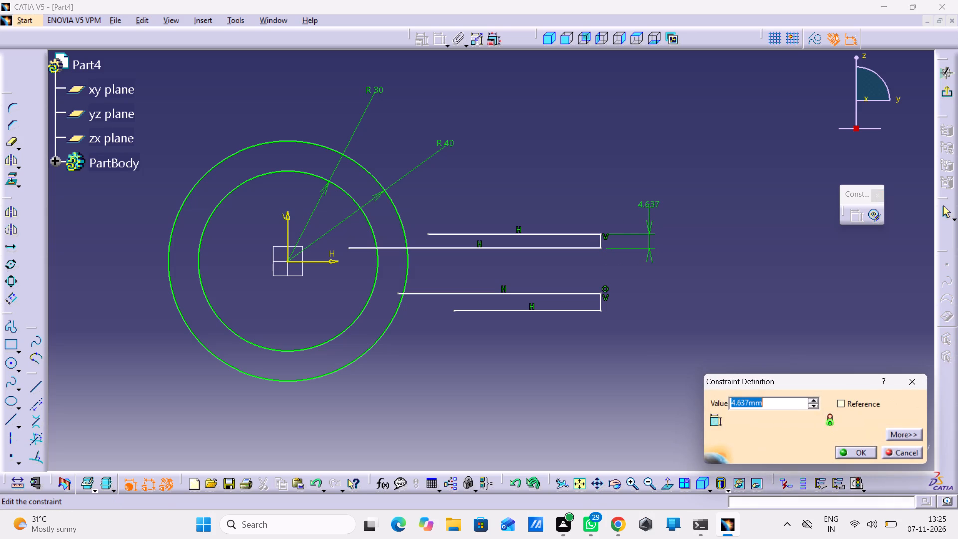
text(10)
key(Return)
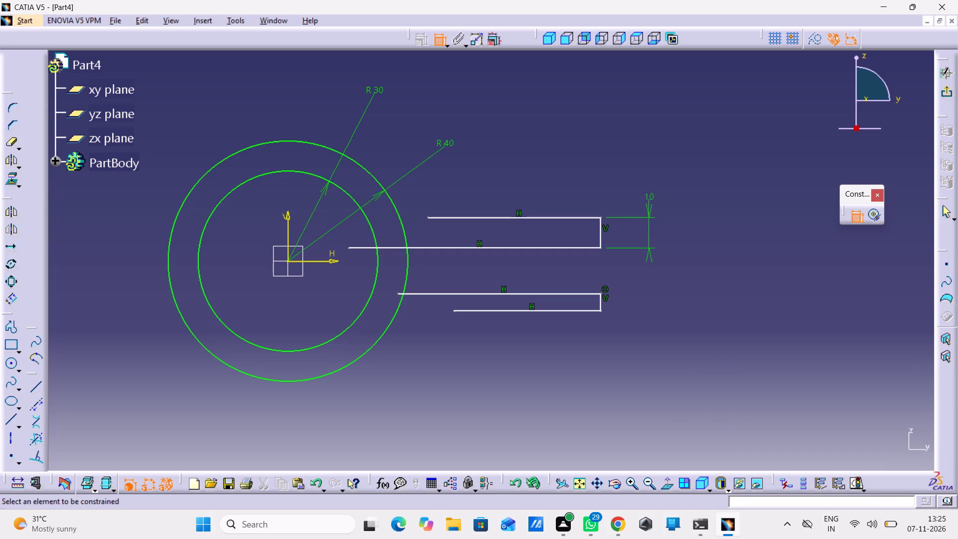
Dimension the short vertical line of the lower side profile and set it to 10 mm.
click(599, 303)
click(601, 297)
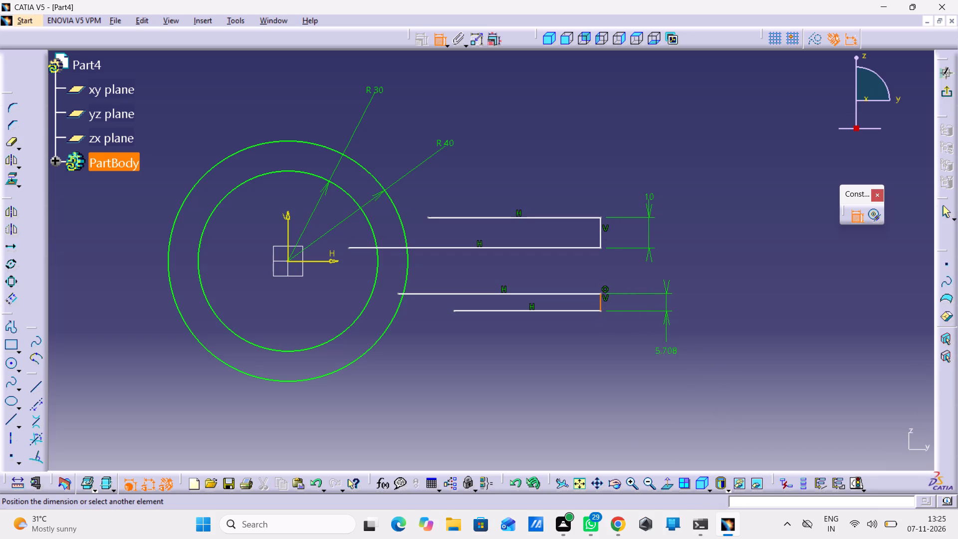
click(672, 365)
double_click(666, 356)
text(10)
key(Return)
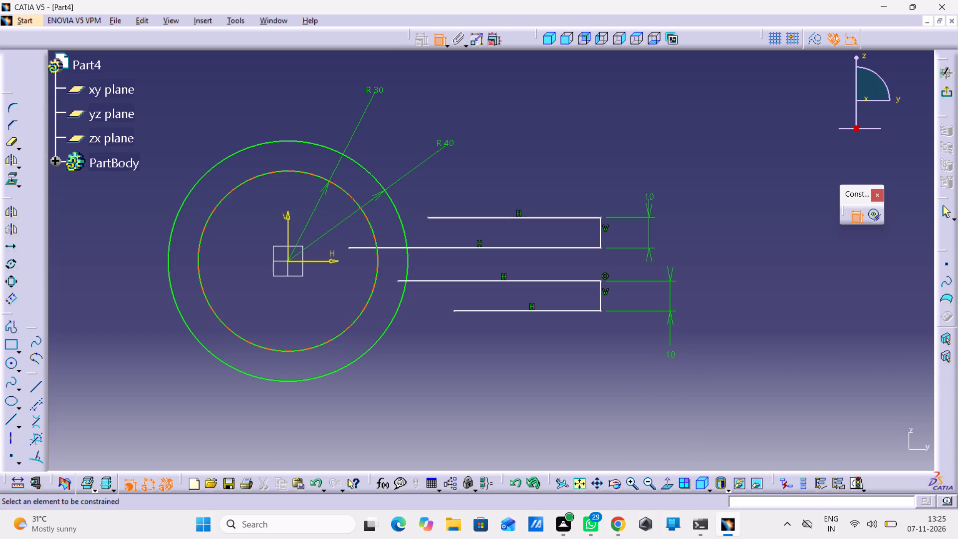
Make the open end of each side profile's upper horizontal line coincident with the 40 mm radius outer circle.
click(427, 221)
click(427, 217)
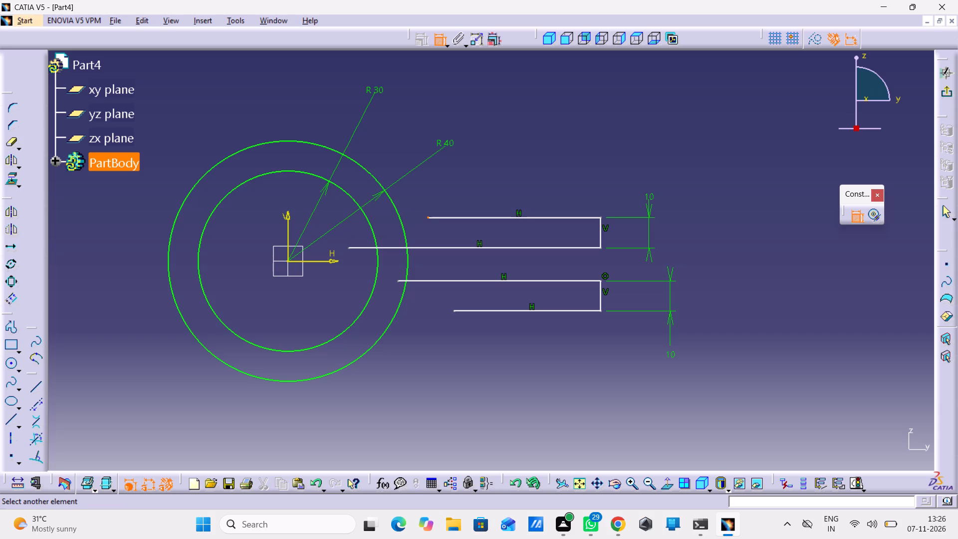
click(403, 228)
right_click(483, 110)
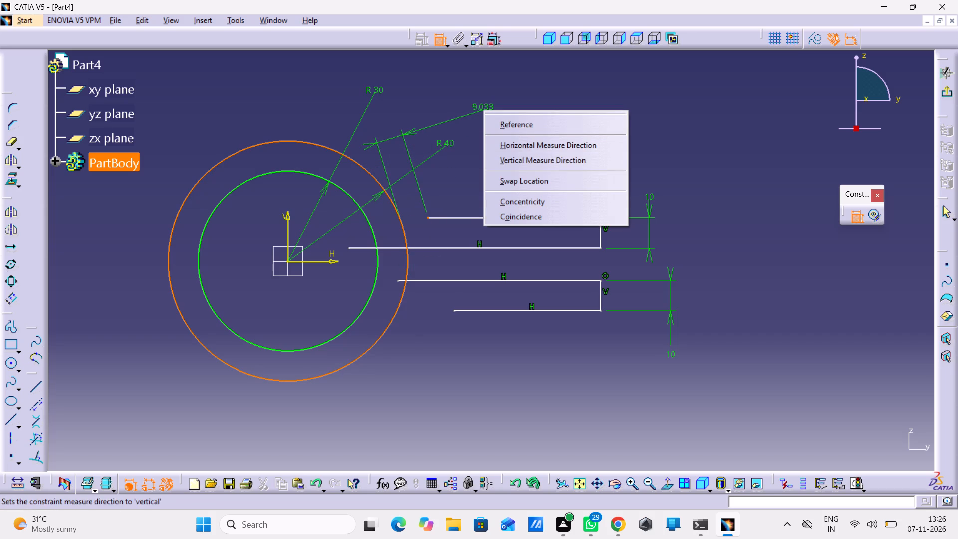
click(523, 213)
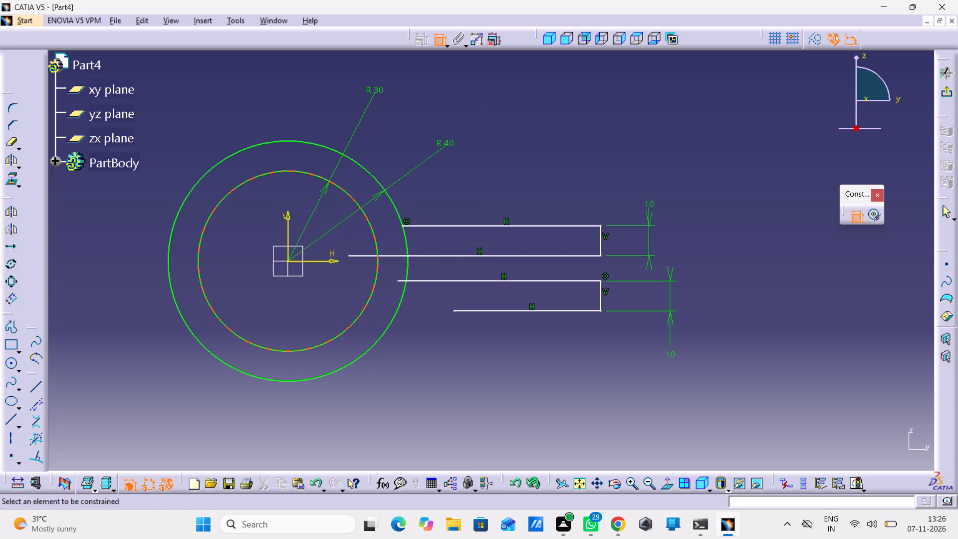
click(398, 281)
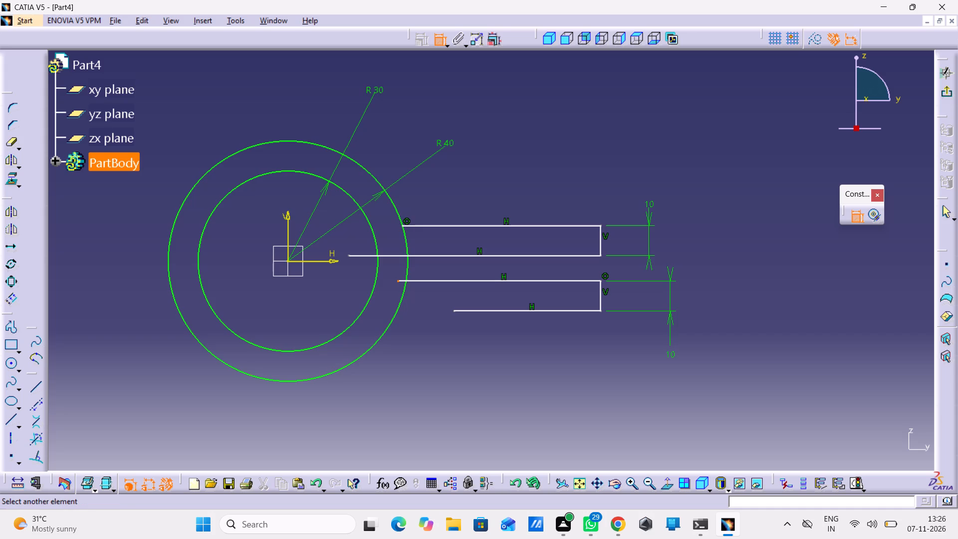
click(399, 299)
right_click(484, 135)
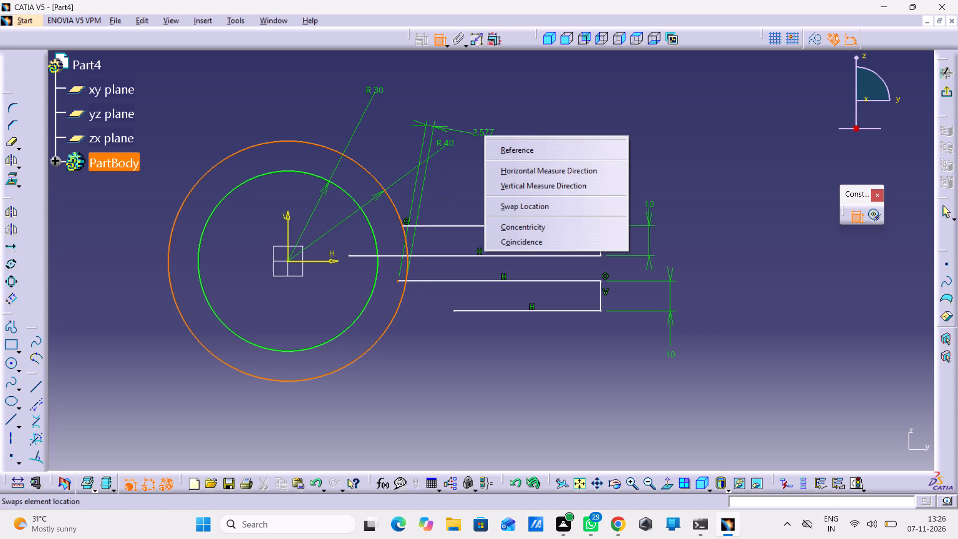
click(500, 236)
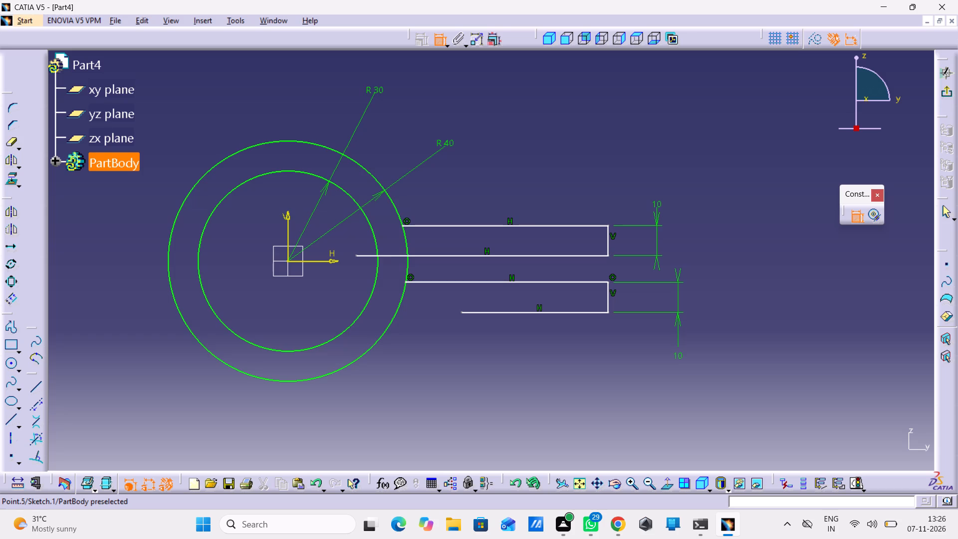
Make the open end of each side profile's lower horizontal line coincident with the 30 mm radius inner circle.
click(357, 256)
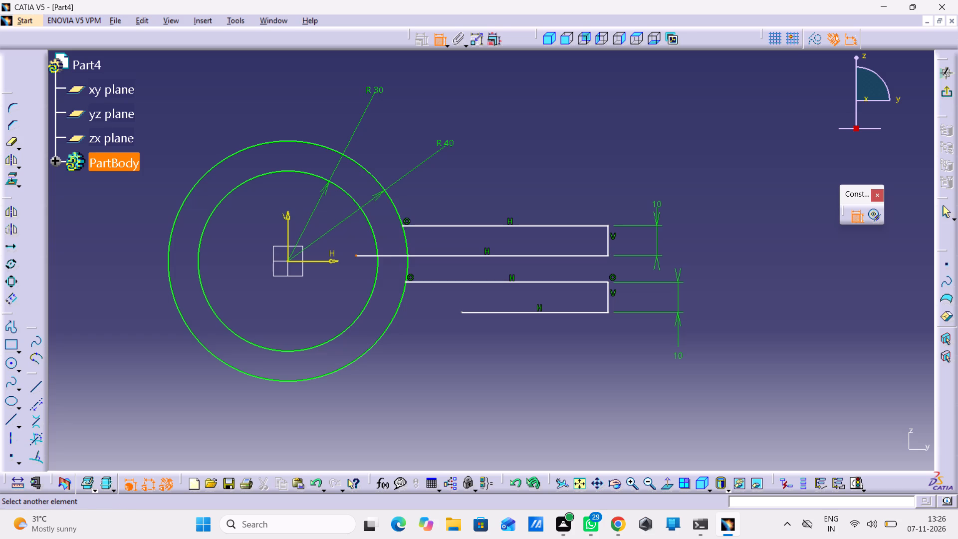
click(377, 260)
right_click(478, 131)
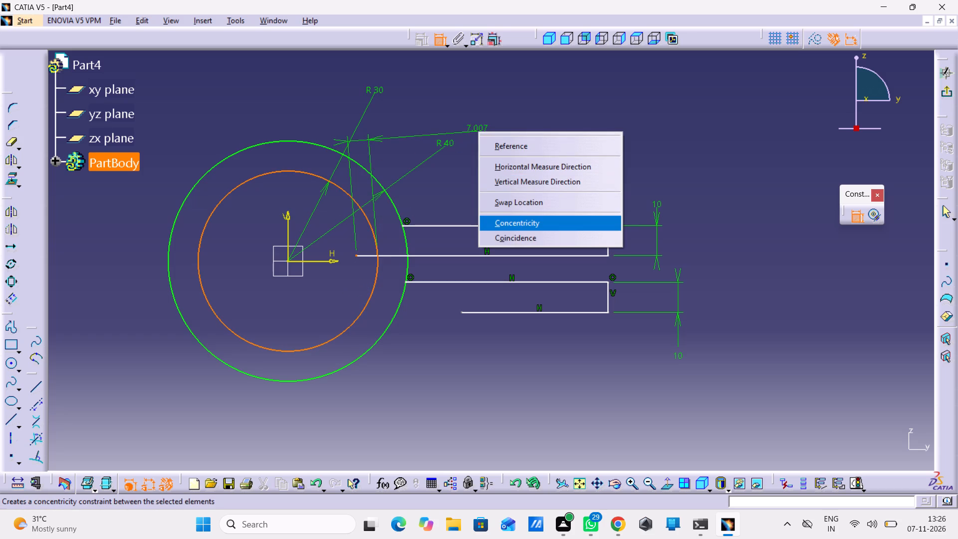
click(488, 233)
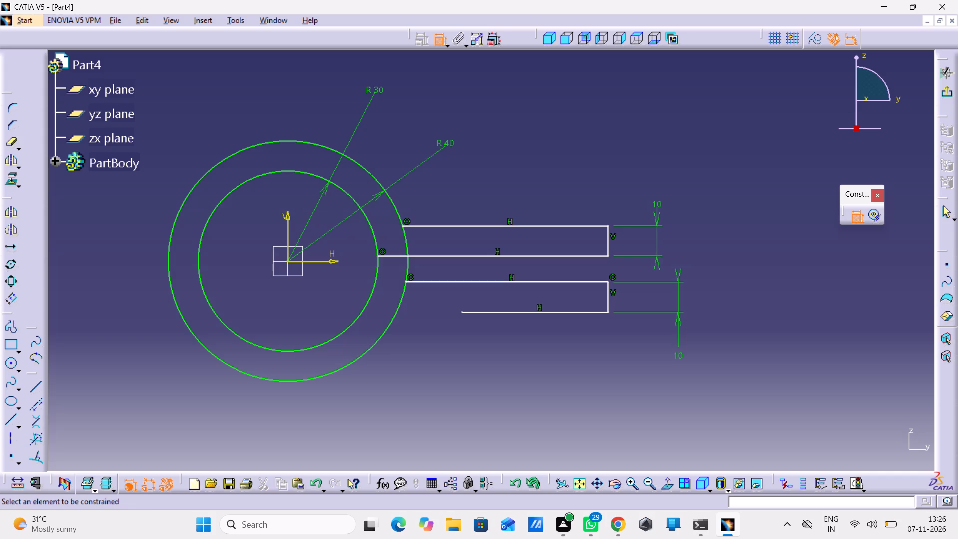
click(463, 311)
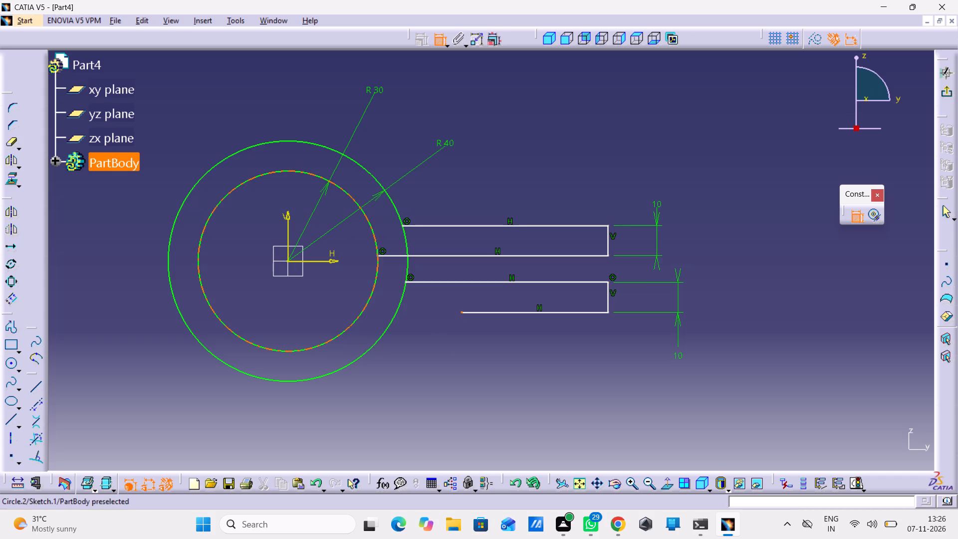
click(359, 314)
right_click(479, 347)
click(528, 455)
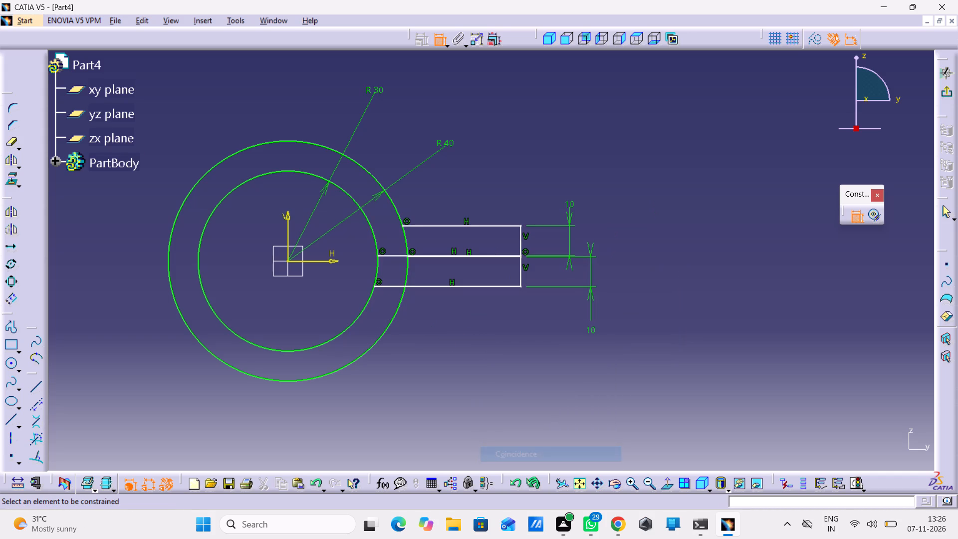
Dimension the gap between the two closely spaced middle horizontal lines of the side profiles and set it to 5 mm.
middle_drag(550, 252, 550, 251)
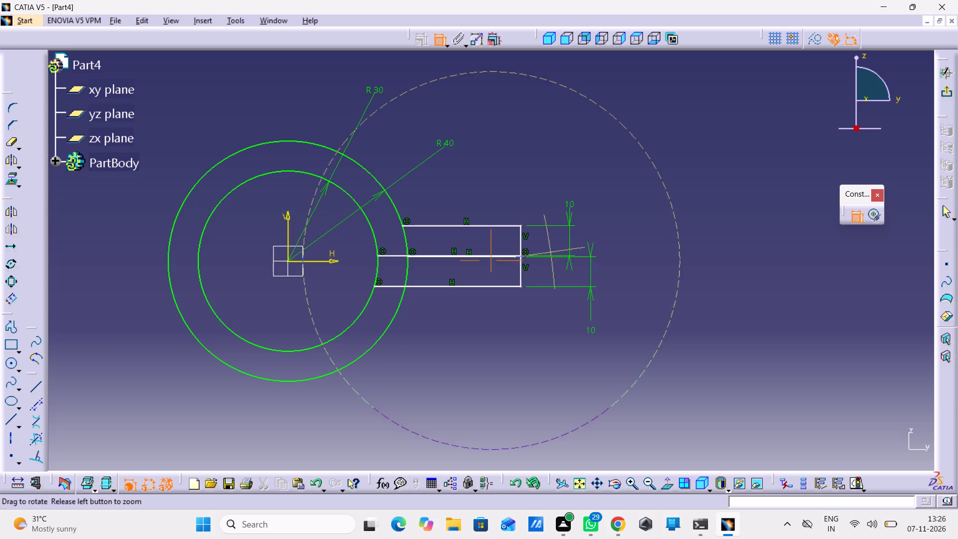
right_click(550, 251)
middle_drag(550, 251, 544, 215)
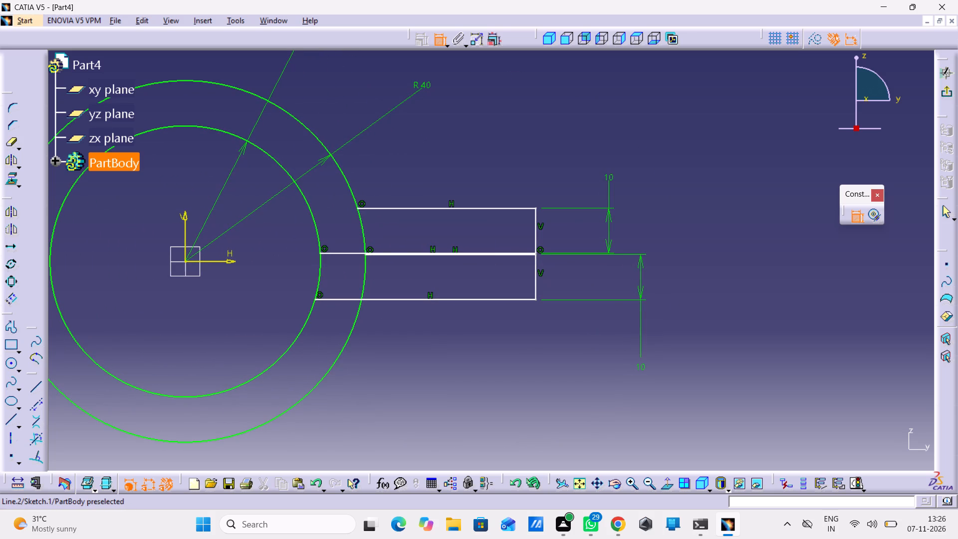
middle_drag(528, 264, 500, 202)
right_click(521, 250)
scroll(513, 234, up, 1)
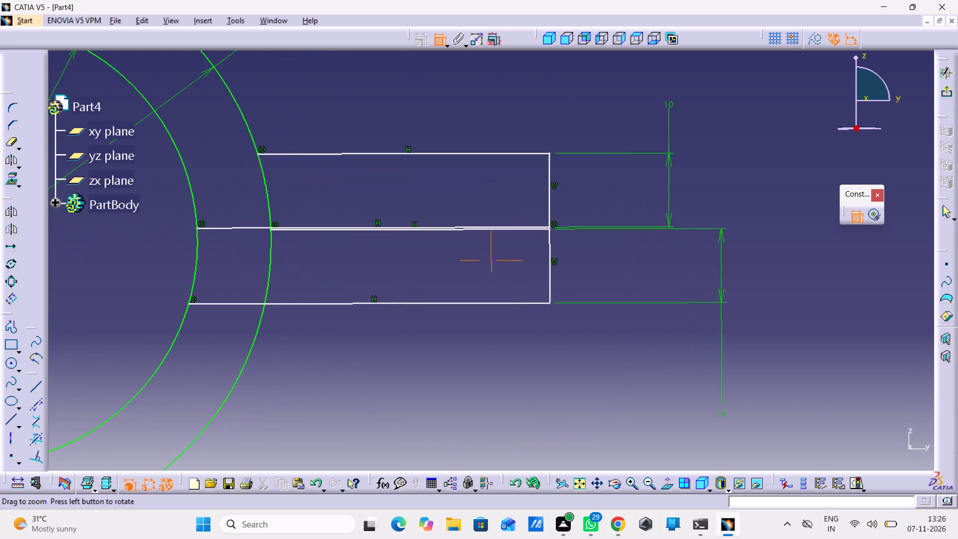
middle_drag(500, 202, 435, 93)
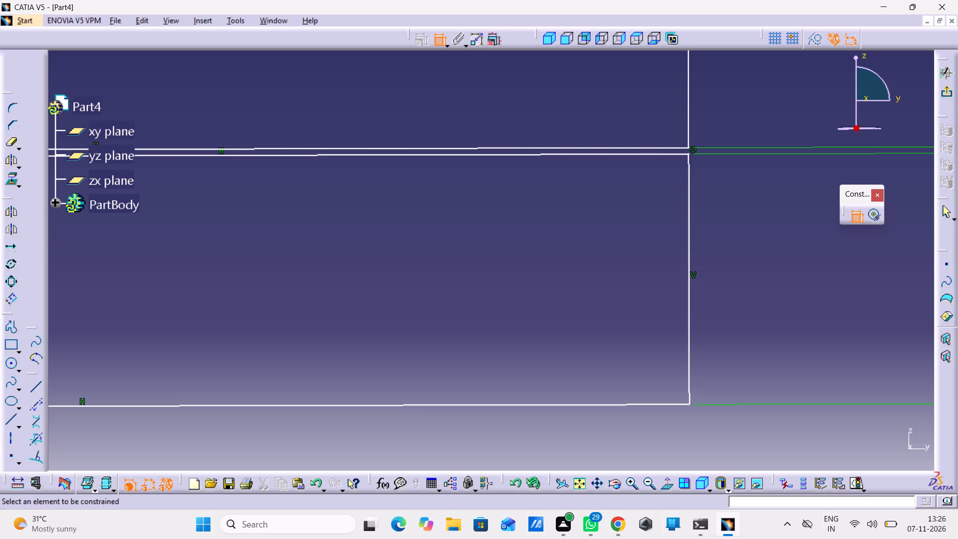
click(592, 147)
click(592, 152)
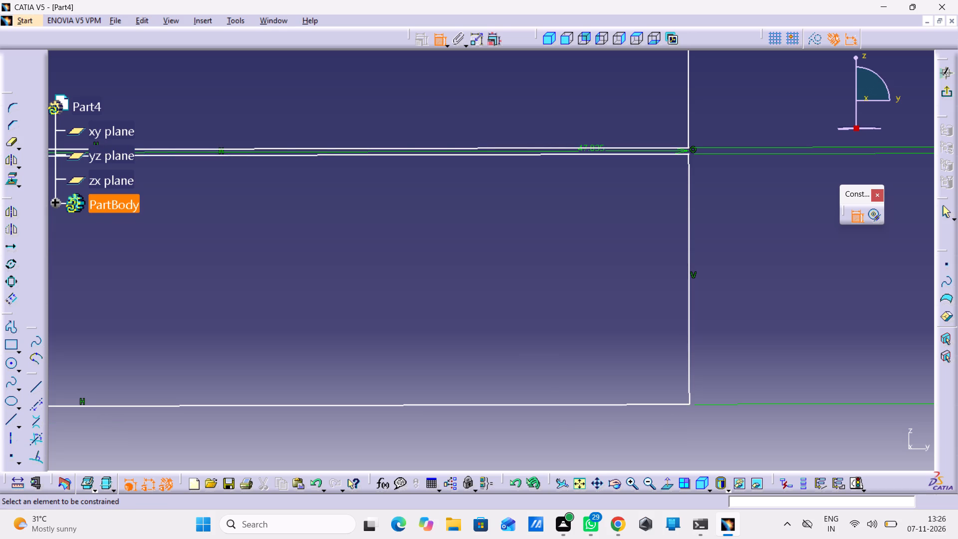
right_click(662, 151)
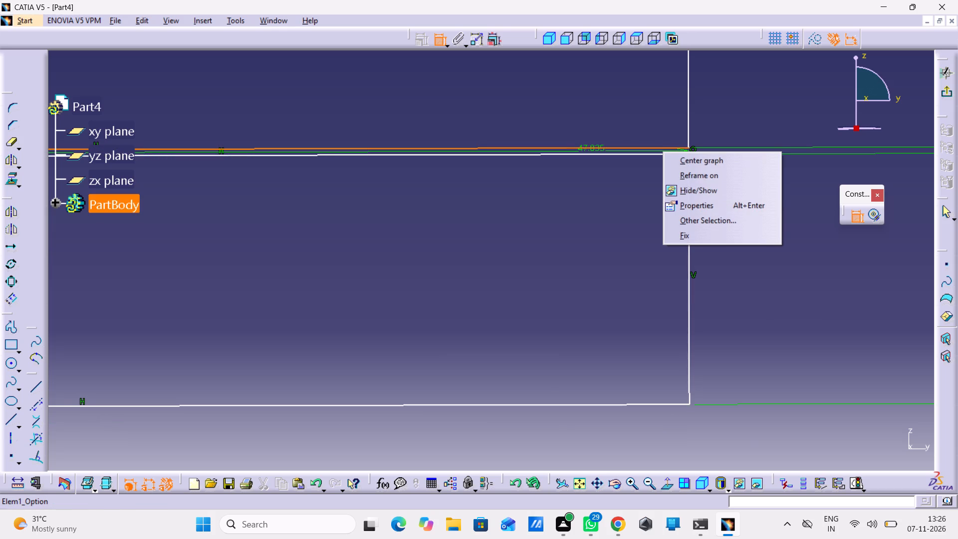
click(626, 175)
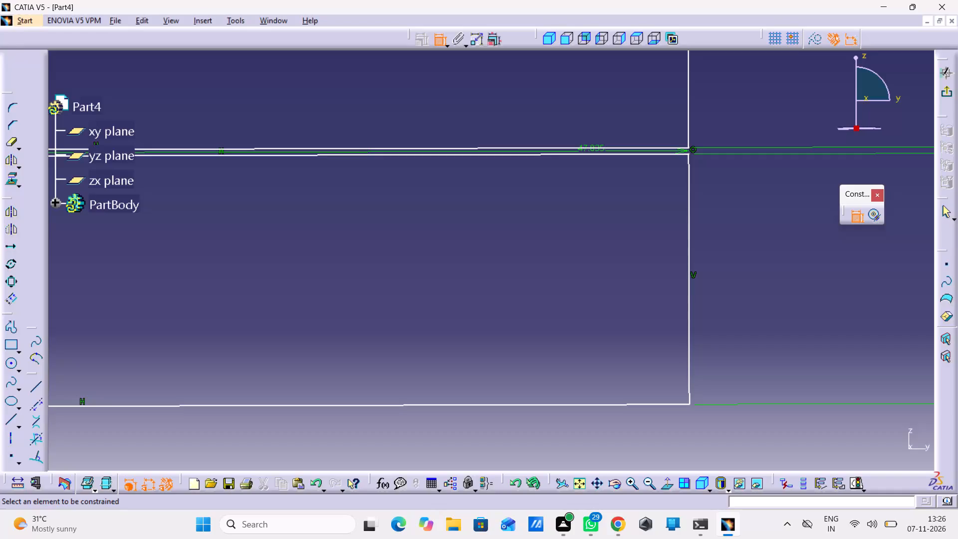
click(646, 149)
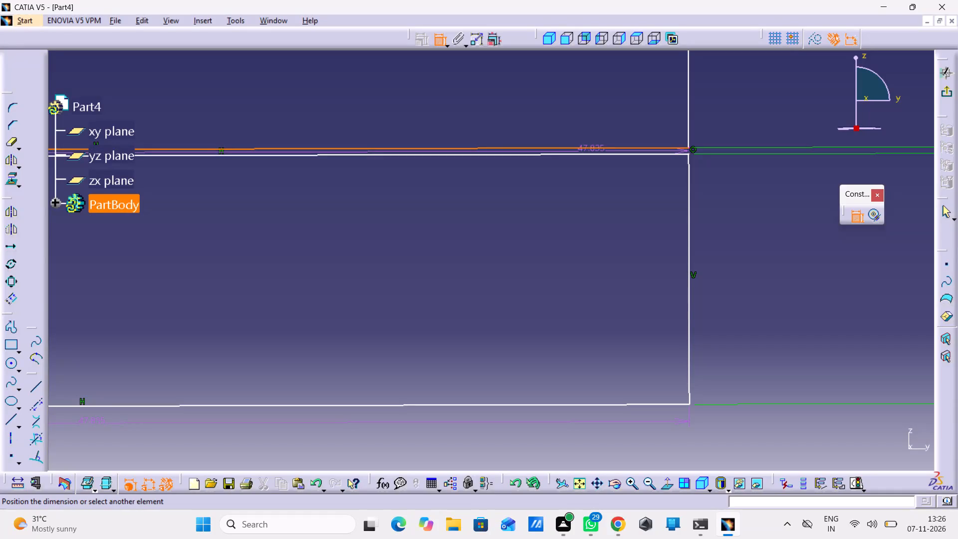
click(646, 153)
click(740, 98)
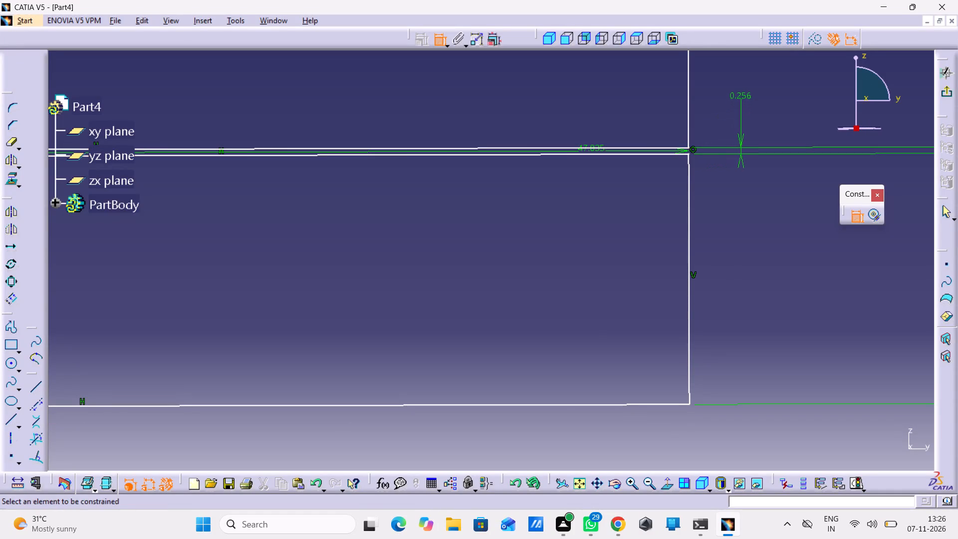
double_click(737, 95)
key(5)
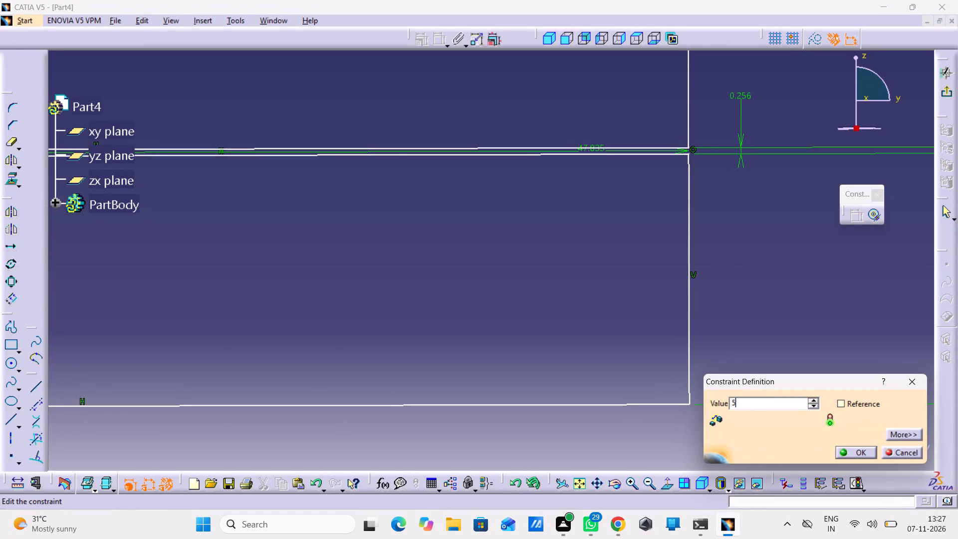
key(Return)
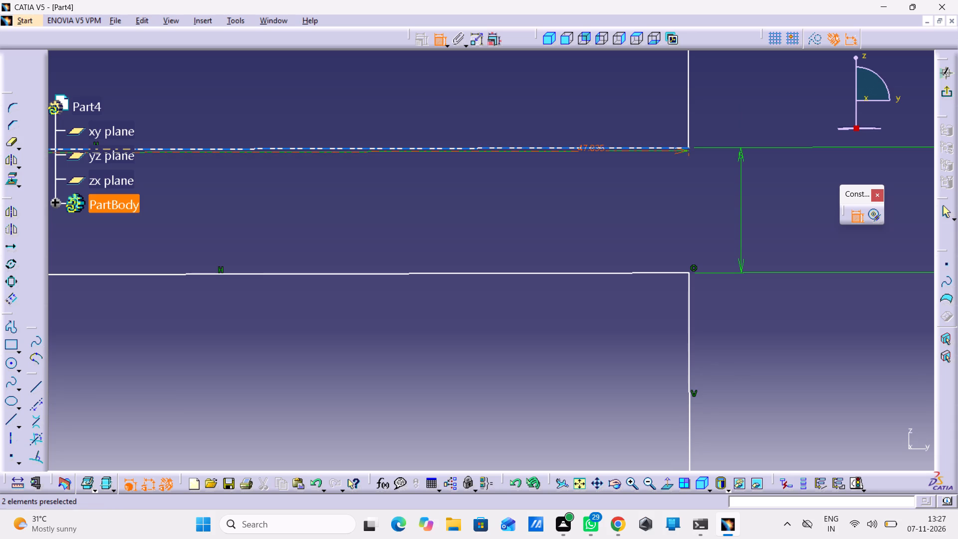
Delete the stray length dimension from the upper side profile's lower horizontal line.
right_click(586, 146)
click(647, 365)
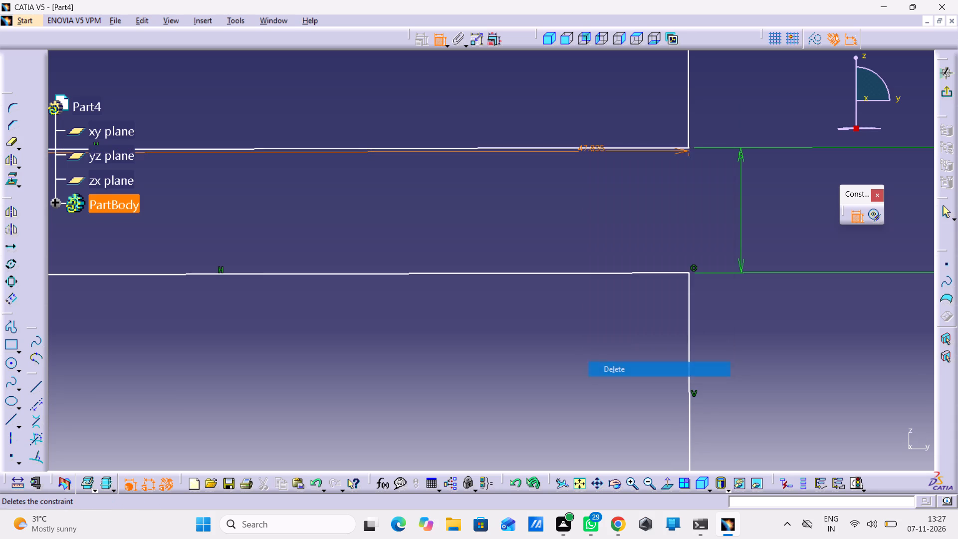
Constrain the two facing horizontal lines of the side profiles to be symmetric about the sketch's H axis.
middle_drag(618, 226, 648, 331)
right_click(617, 225)
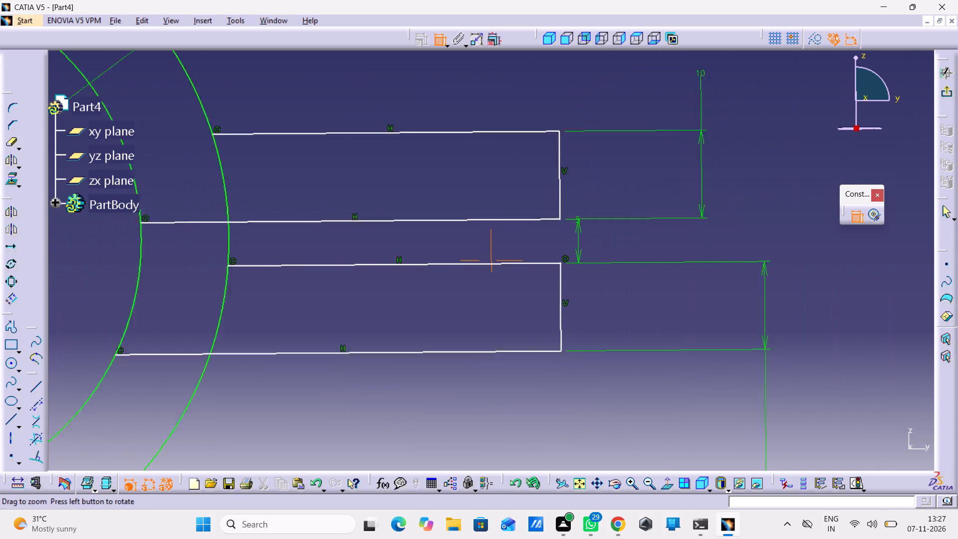
middle_drag(648, 331, 657, 347)
click(467, 231)
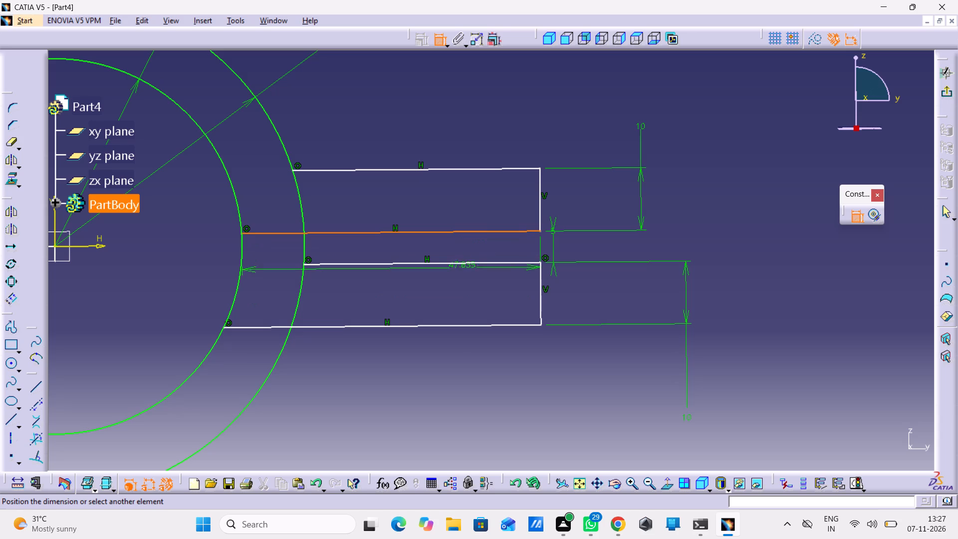
click(464, 264)
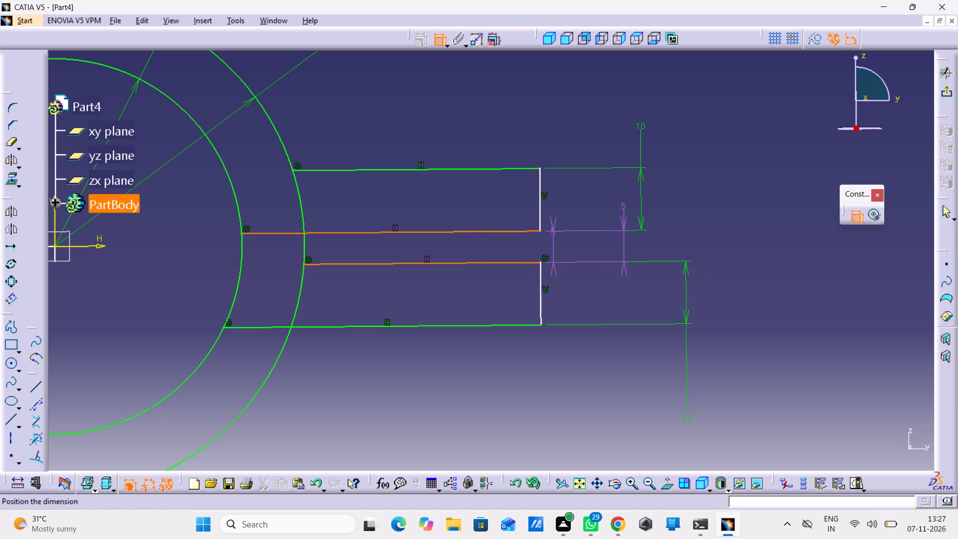
right_click(795, 155)
click(834, 276)
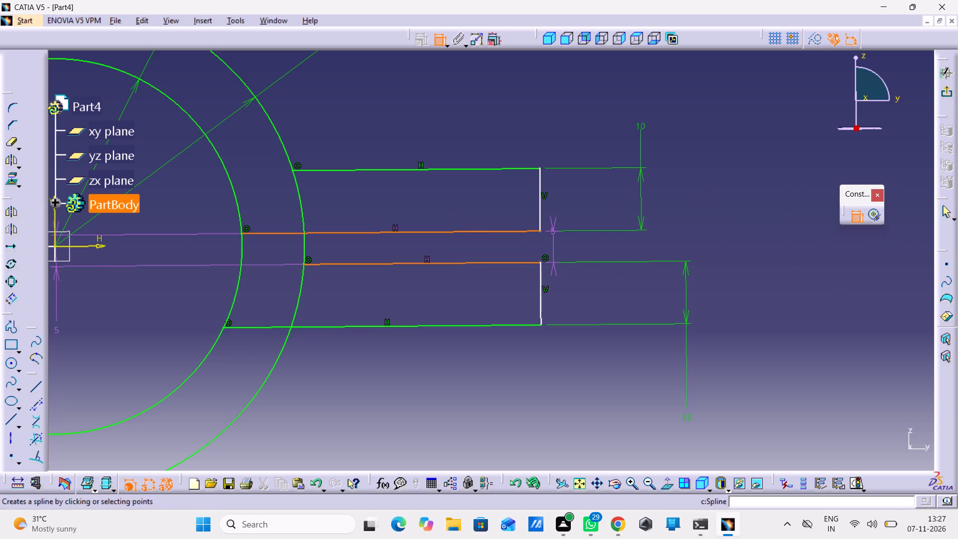
click(99, 245)
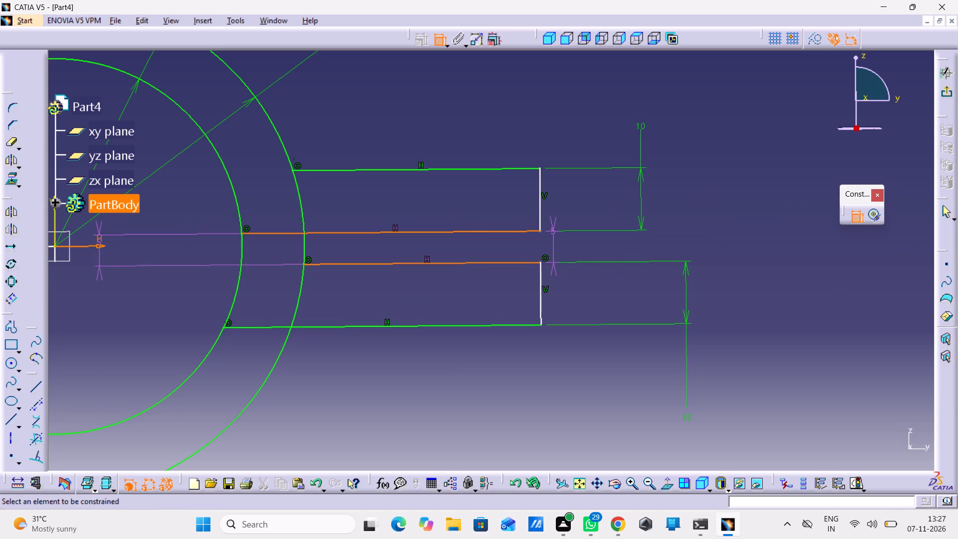
Dimension the length of the upper side profile's top horizontal line and set it to 26 mm.
middle_drag(509, 80, 517, 119)
right_click(509, 80)
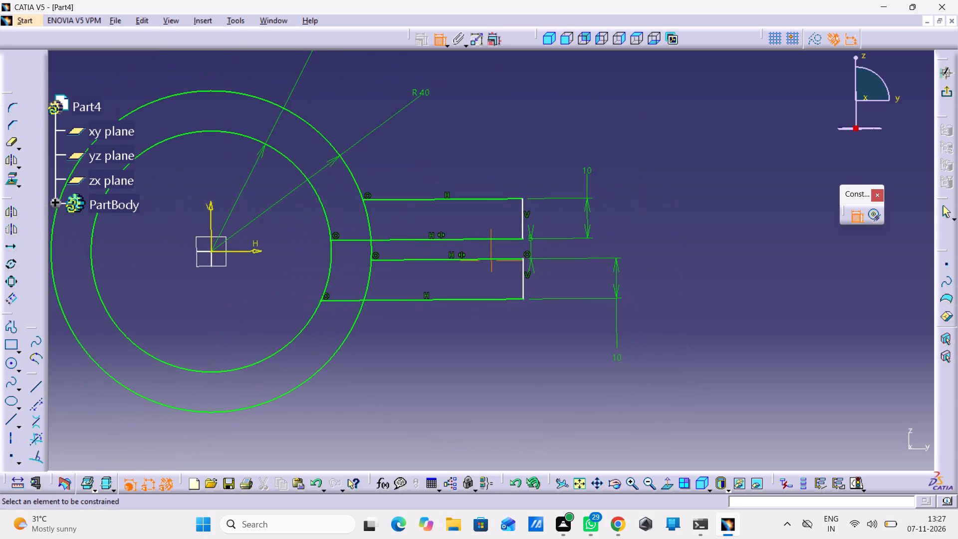
middle_drag(517, 119, 518, 120)
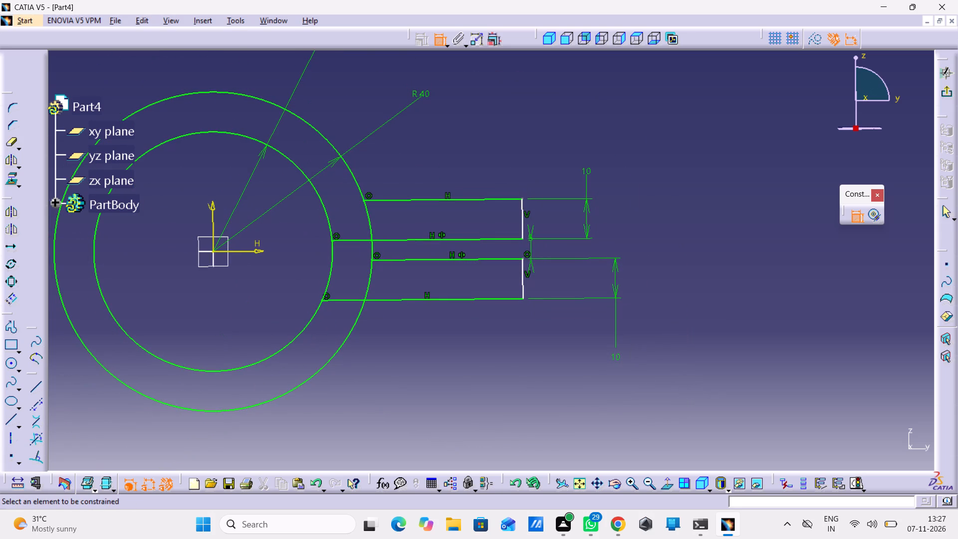
click(484, 198)
click(450, 163)
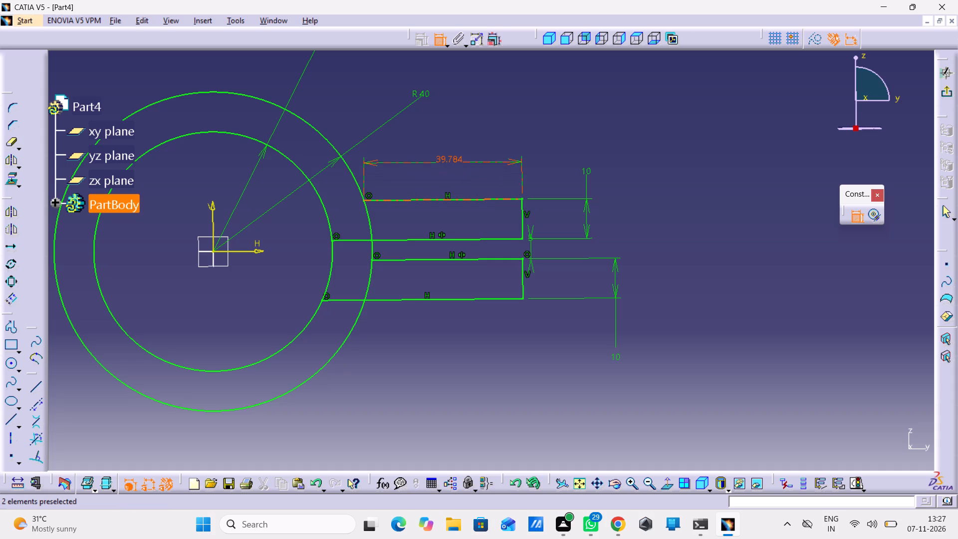
click(445, 156)
double_click(445, 156)
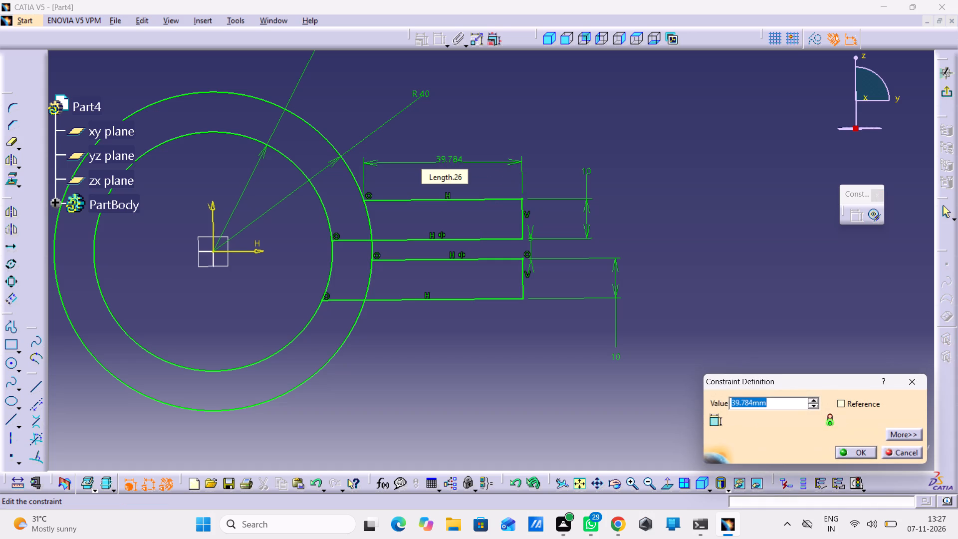
text(26)
key(Return)
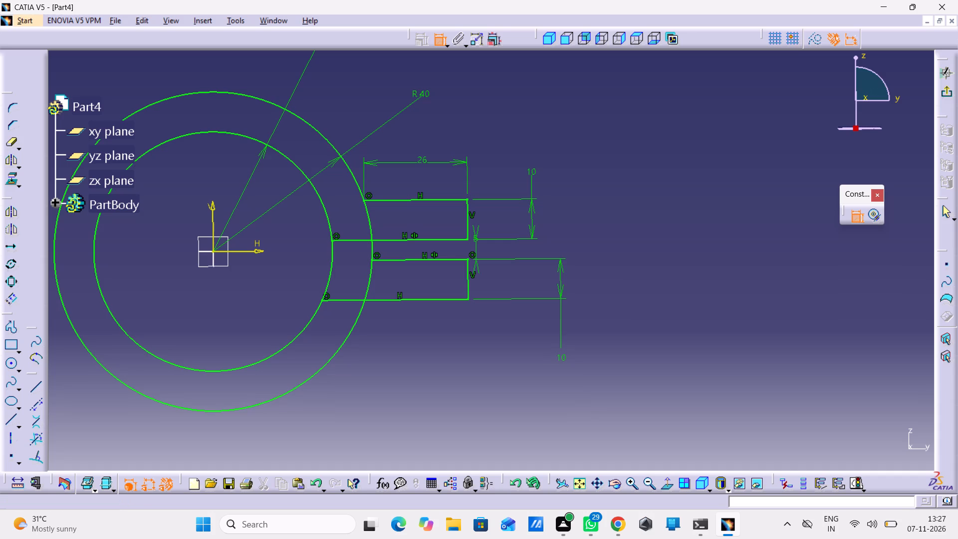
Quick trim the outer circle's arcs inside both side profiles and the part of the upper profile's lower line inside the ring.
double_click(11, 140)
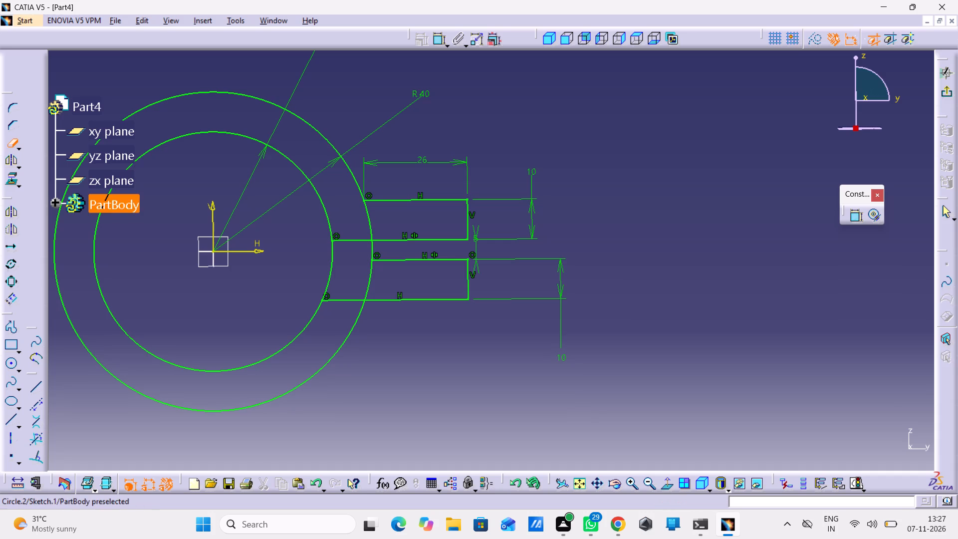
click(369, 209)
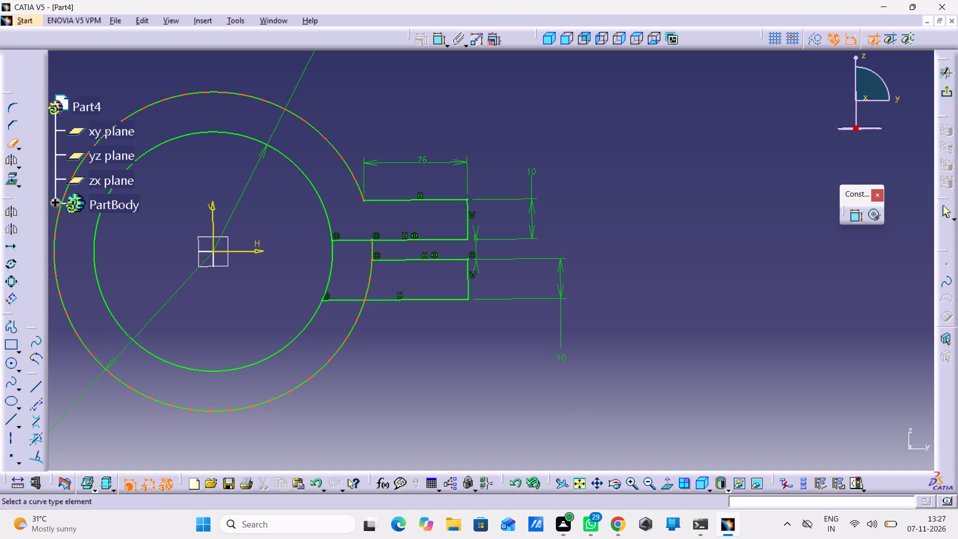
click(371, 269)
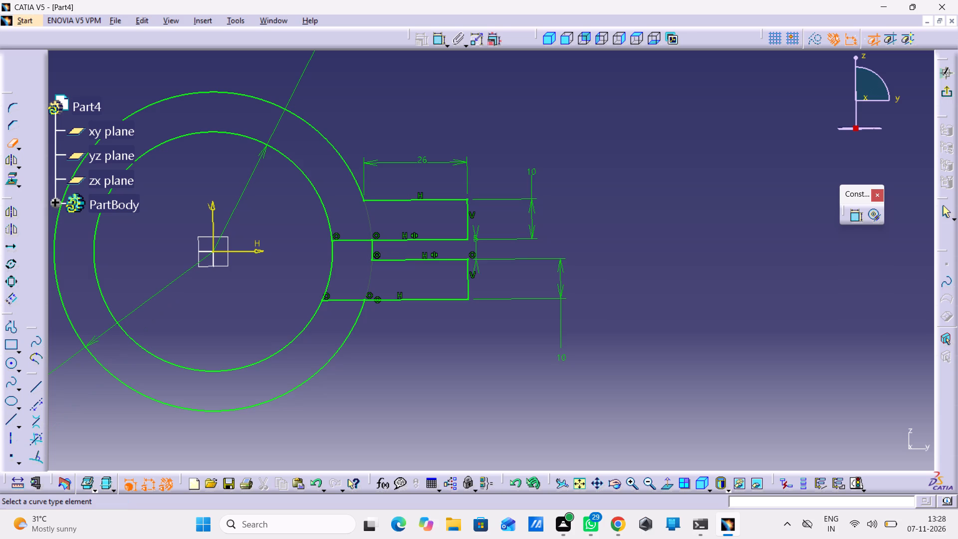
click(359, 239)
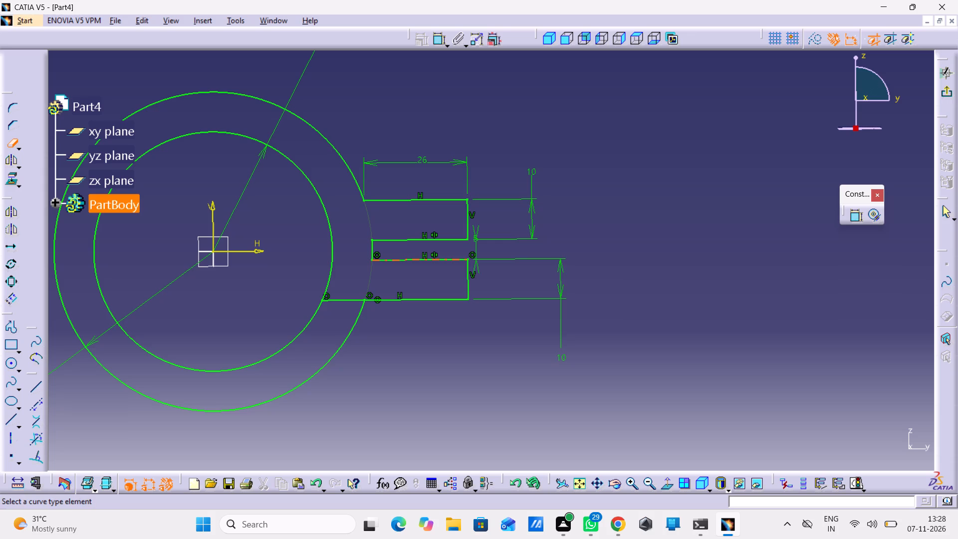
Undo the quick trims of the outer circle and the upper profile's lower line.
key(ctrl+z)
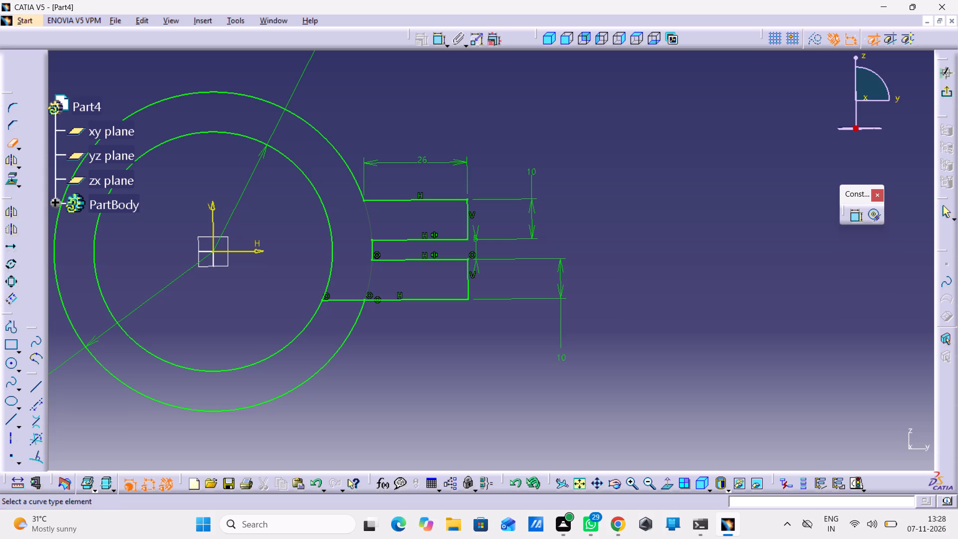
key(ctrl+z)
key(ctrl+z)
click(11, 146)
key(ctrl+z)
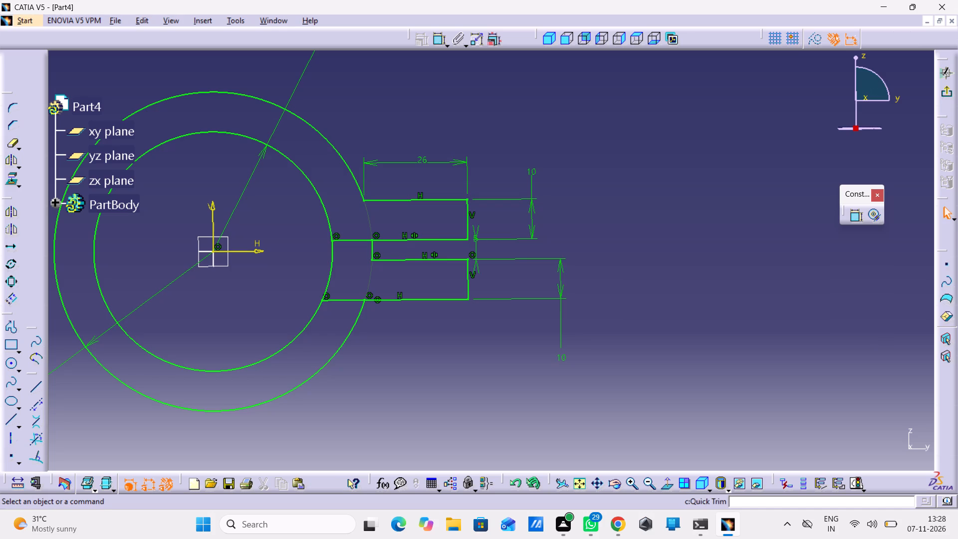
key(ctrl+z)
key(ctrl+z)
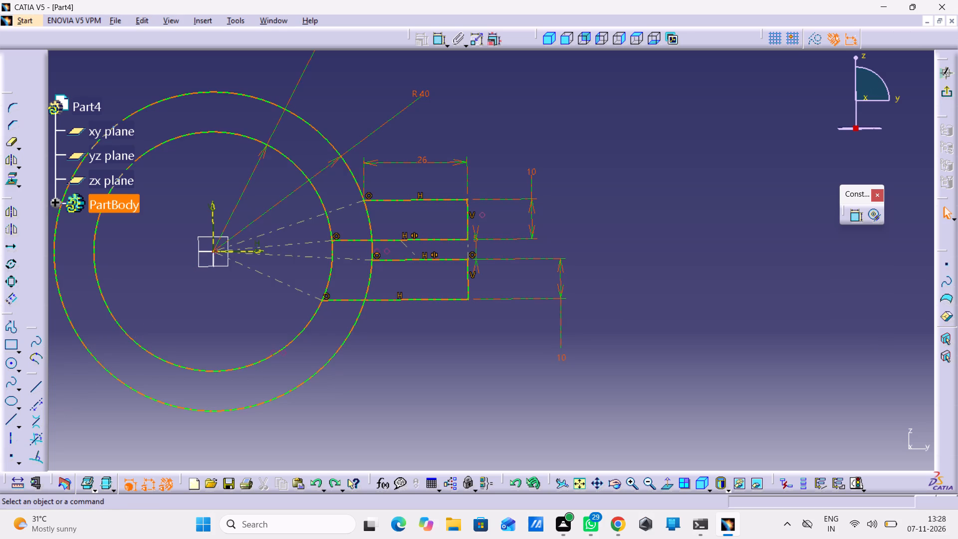
Quick trim the outer circle's arc between the two side profiles and the upper profile's lower line inside the ring.
double_click(9, 146)
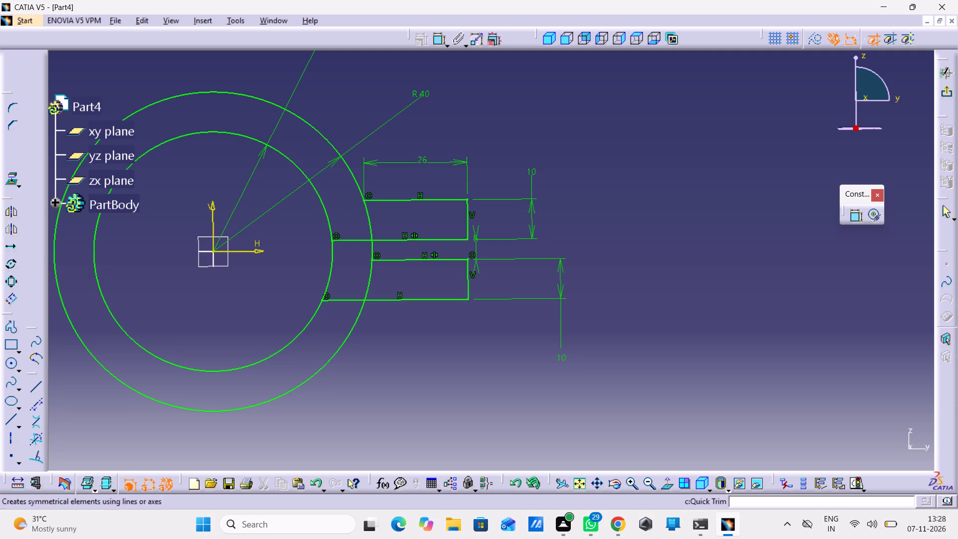
click(374, 248)
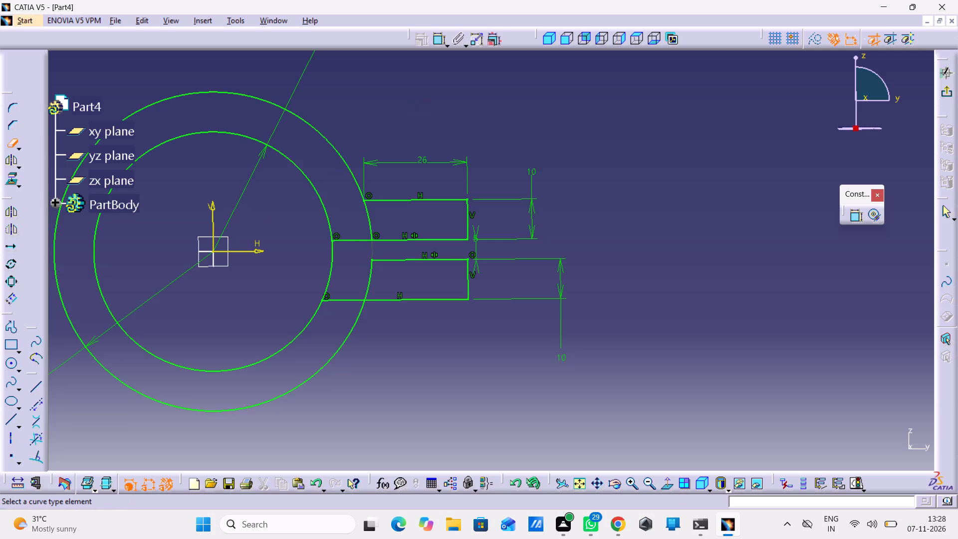
click(356, 239)
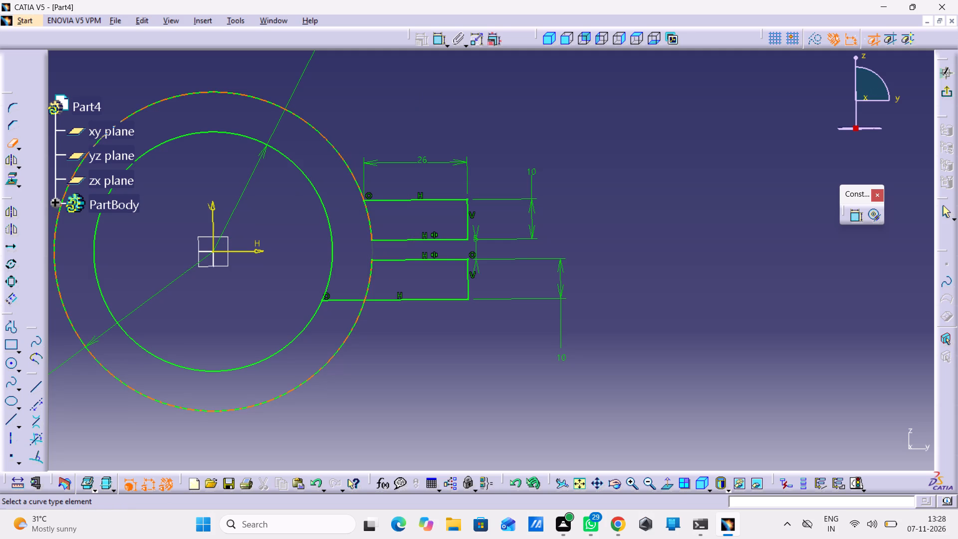
Undo the quick trims of the outer circle's arc and the upper side profile's lower line.
key(ctrl+z)
key(ctrl+z)
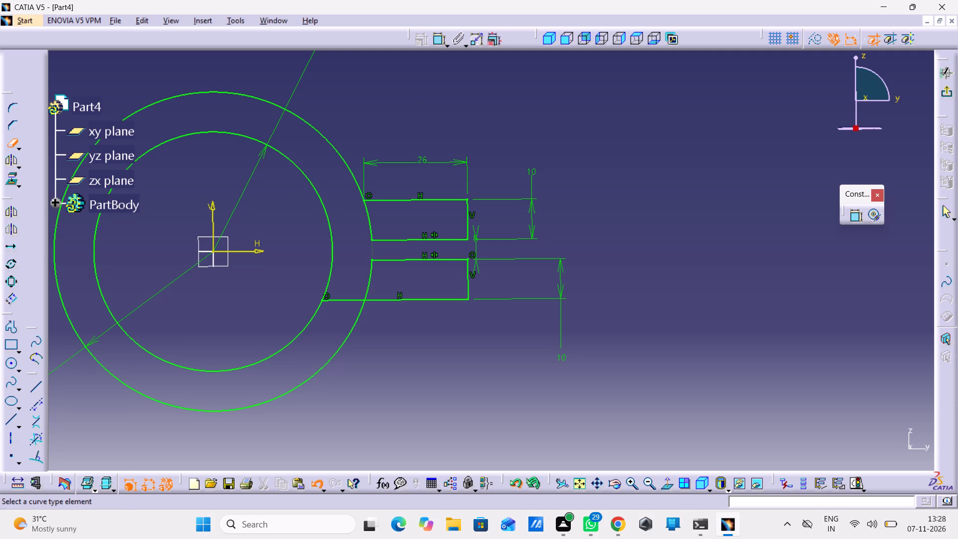
click(7, 146)
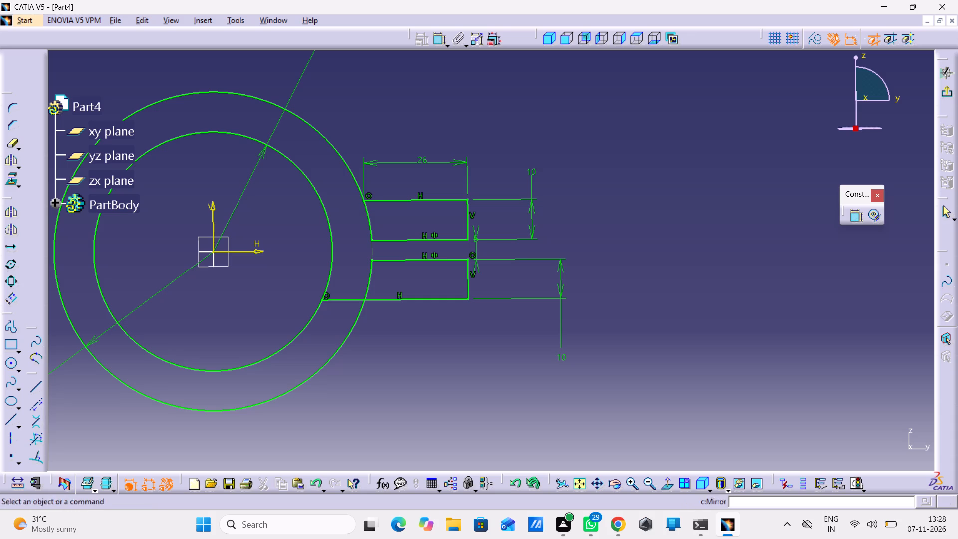
key(ctrl+z)
key(ctrl+z)
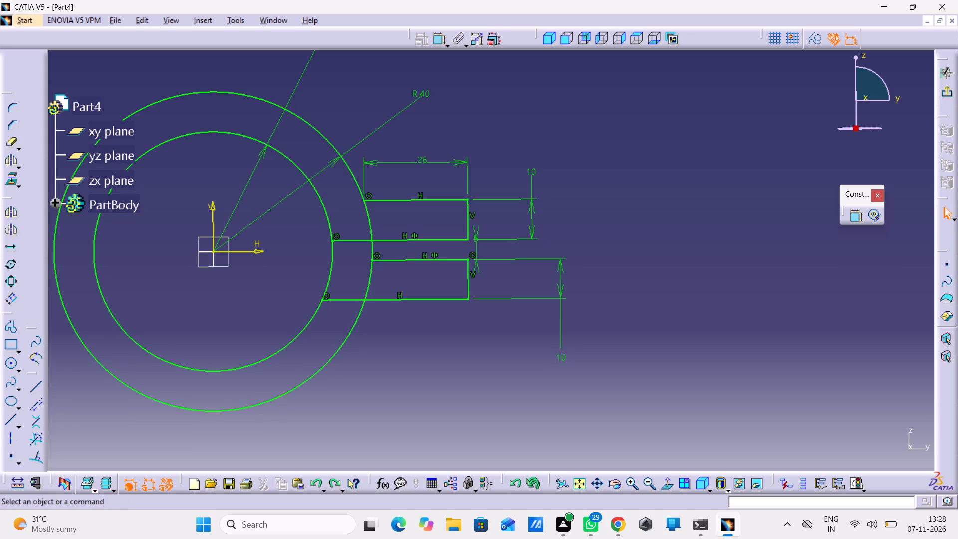
Delete the coincidence between the upper profile's top line and the outer circle, making the line's inner endpoint coincident with the inner circle instead.
right_click(367, 195)
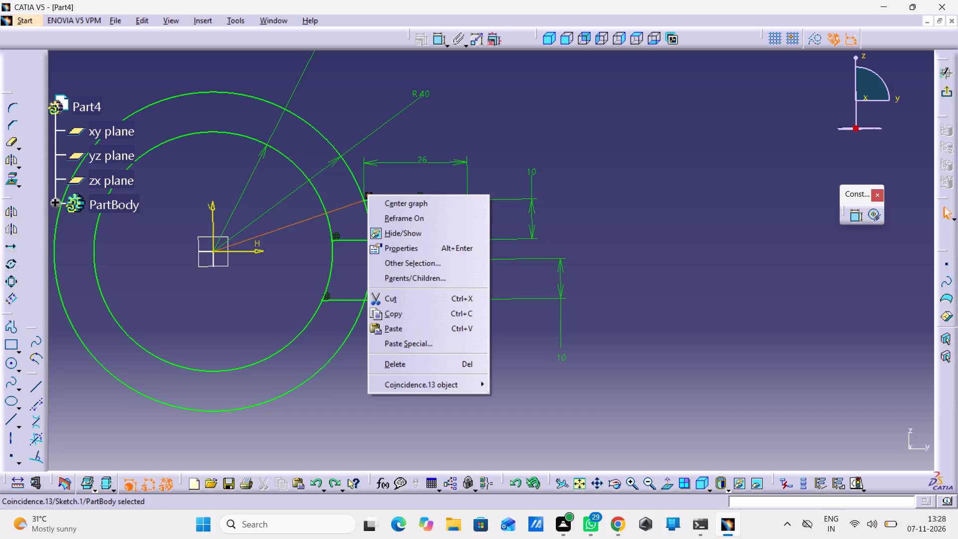
click(381, 367)
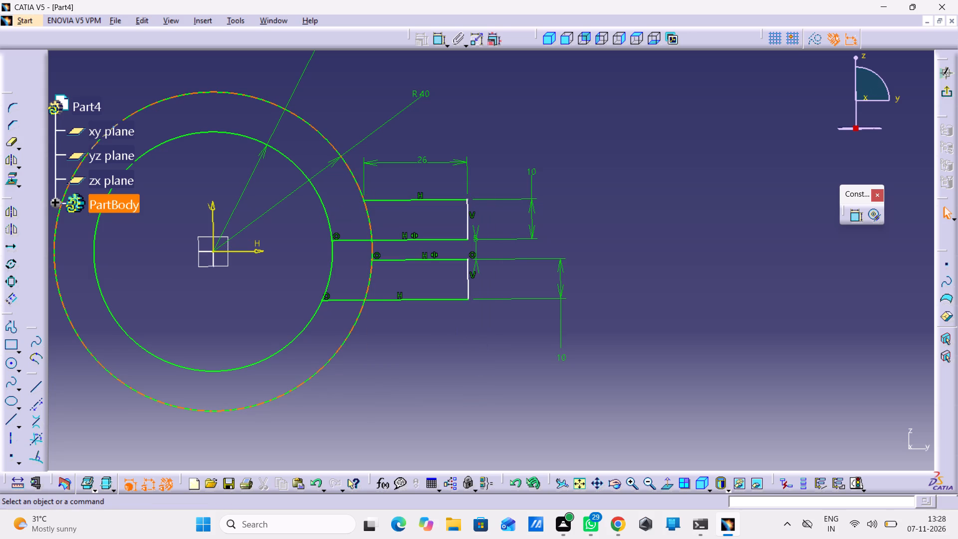
double_click(856, 216)
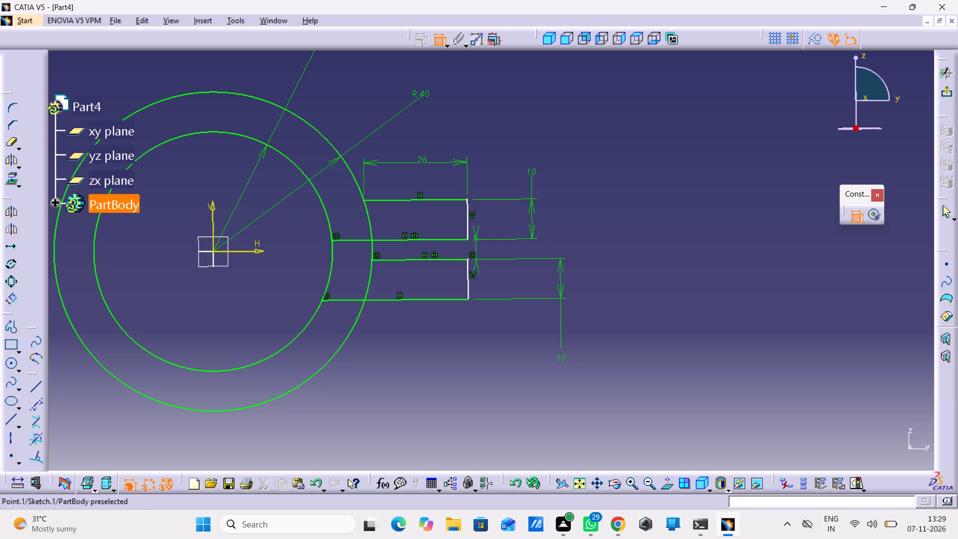
click(363, 199)
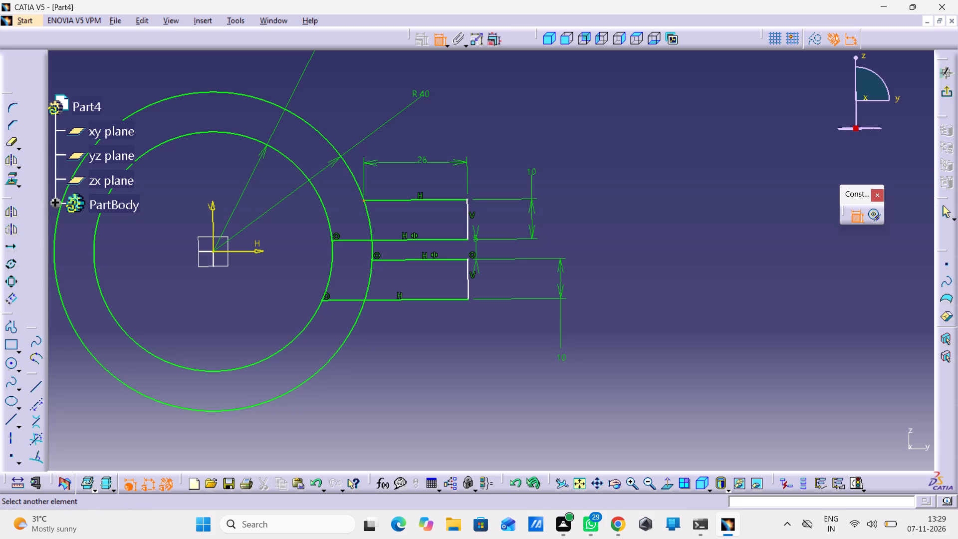
click(323, 206)
right_click(457, 121)
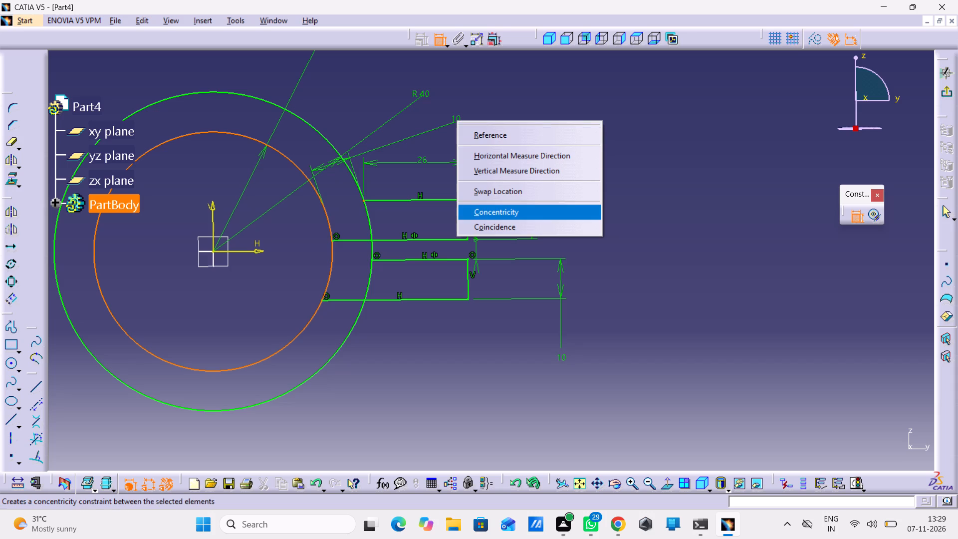
click(493, 223)
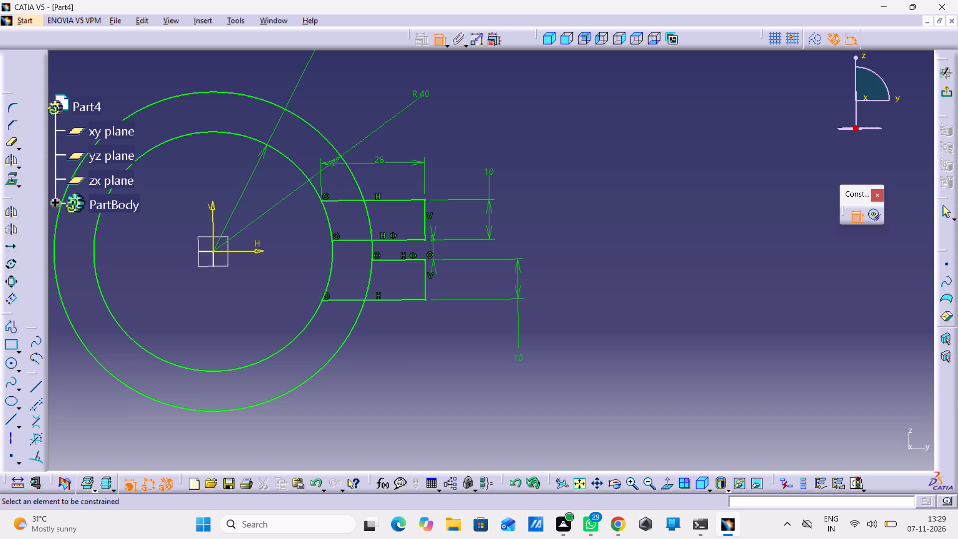
Delete the 26 mm length dimension of the upper profile's top line.
right_click(385, 162)
click(413, 380)
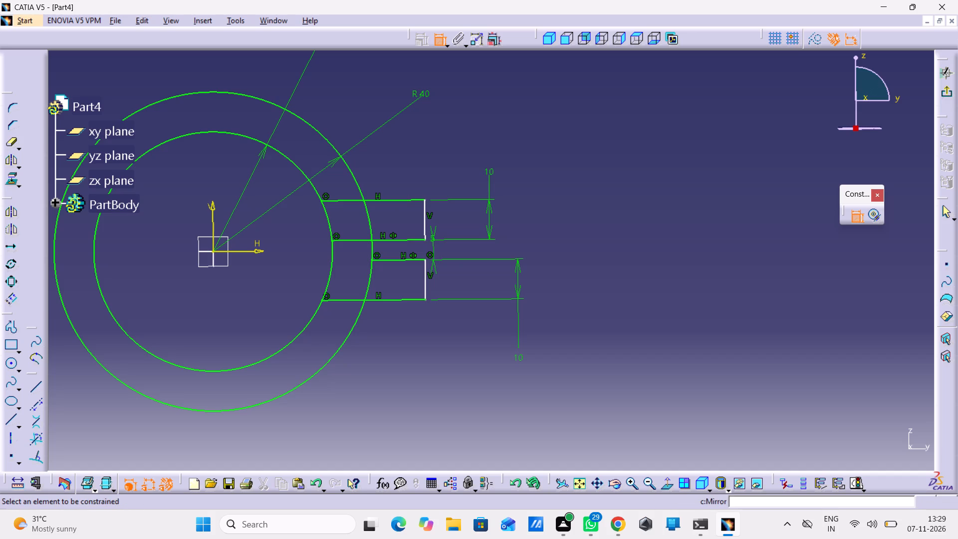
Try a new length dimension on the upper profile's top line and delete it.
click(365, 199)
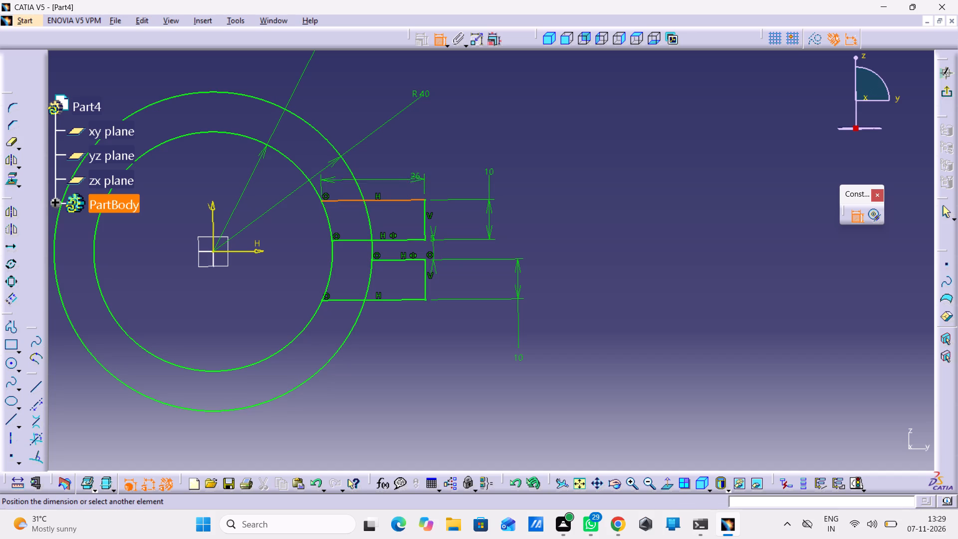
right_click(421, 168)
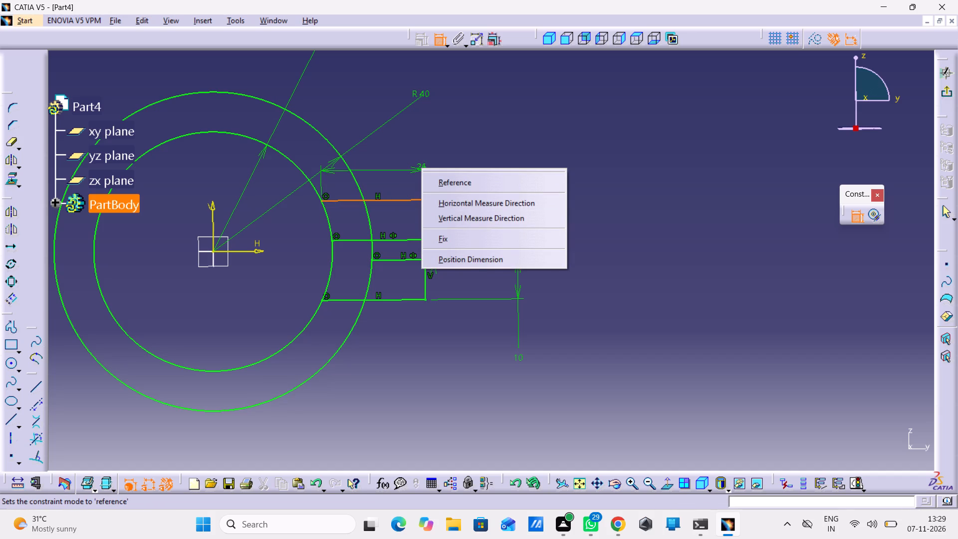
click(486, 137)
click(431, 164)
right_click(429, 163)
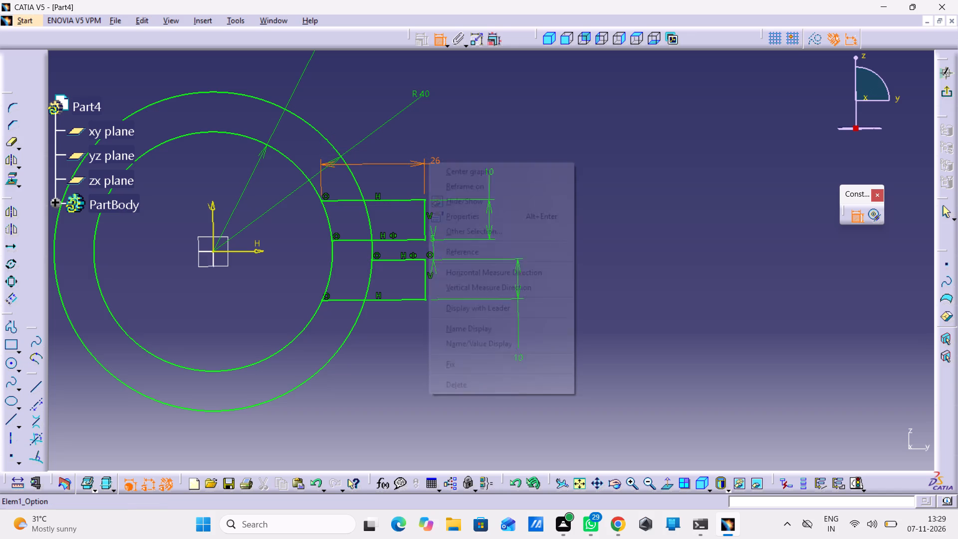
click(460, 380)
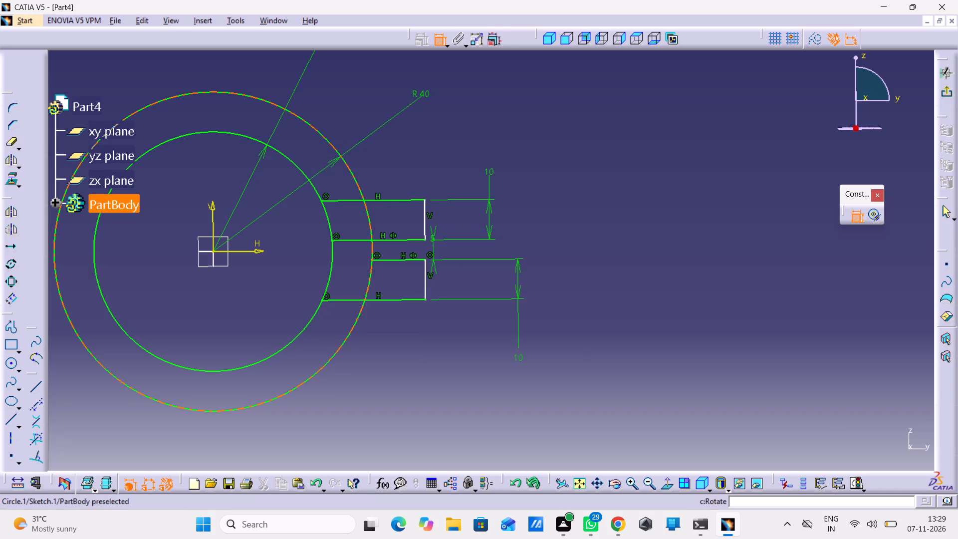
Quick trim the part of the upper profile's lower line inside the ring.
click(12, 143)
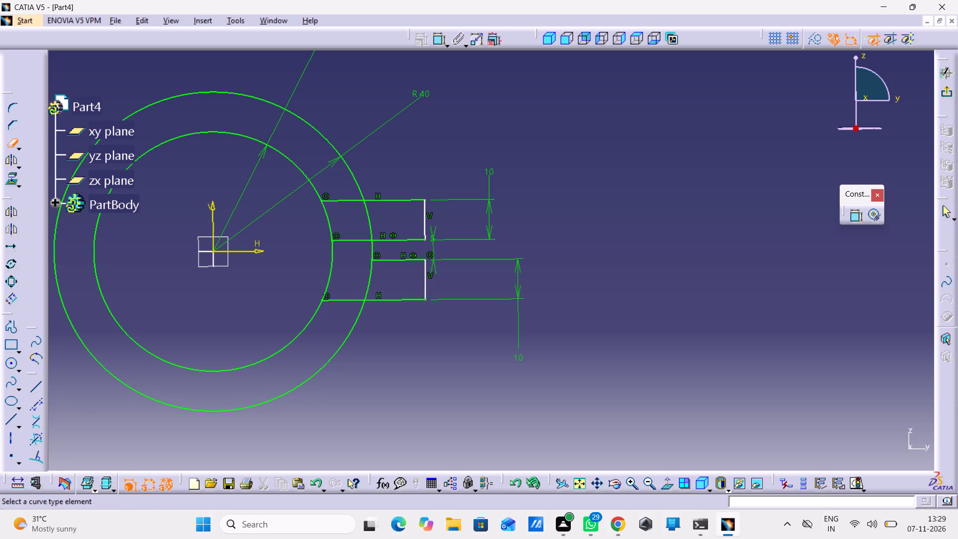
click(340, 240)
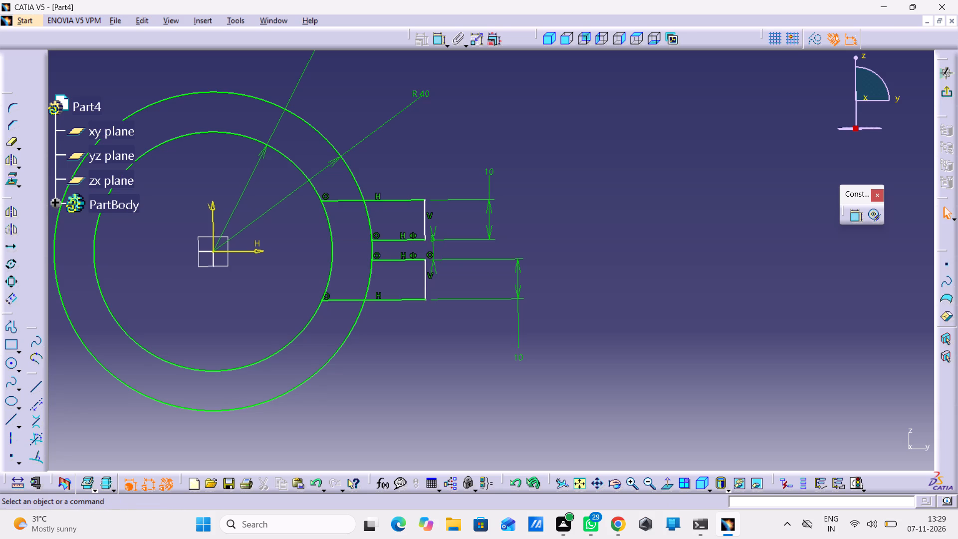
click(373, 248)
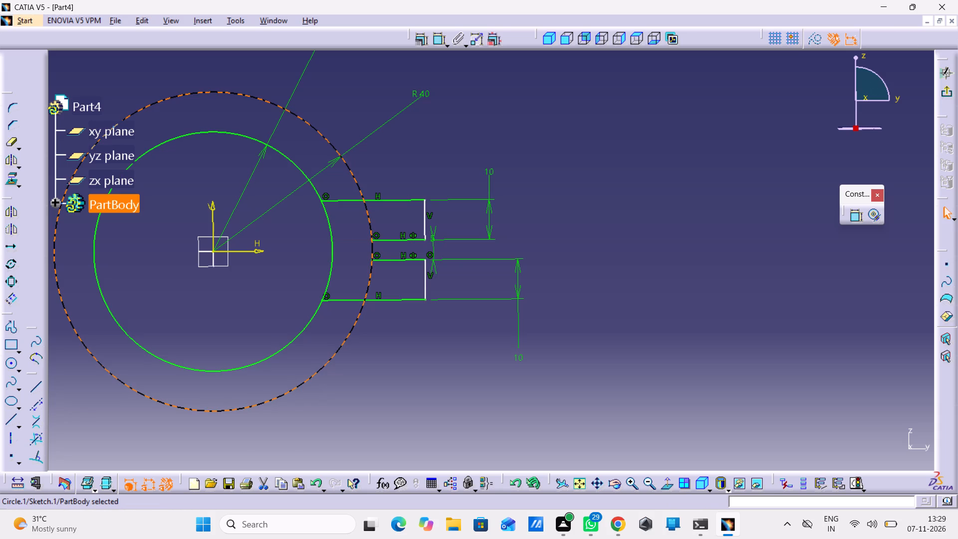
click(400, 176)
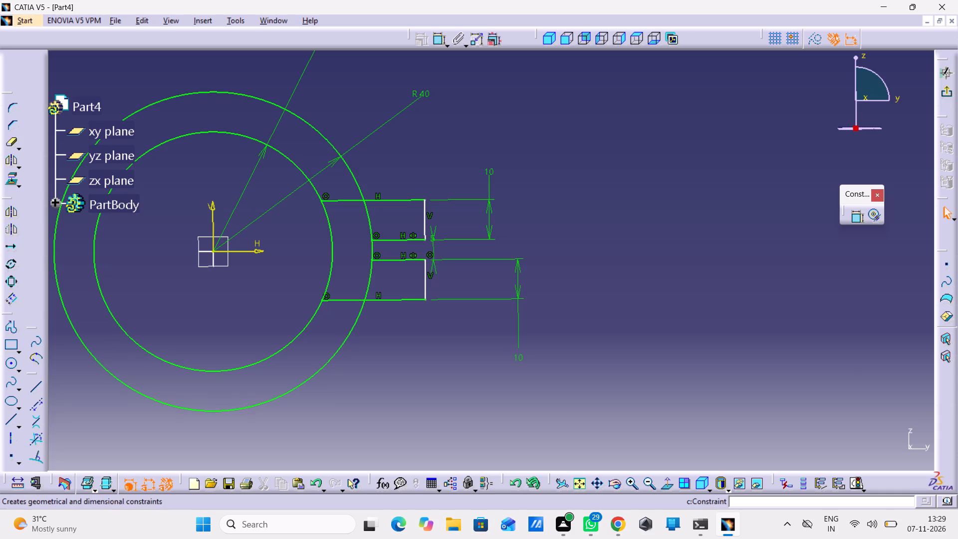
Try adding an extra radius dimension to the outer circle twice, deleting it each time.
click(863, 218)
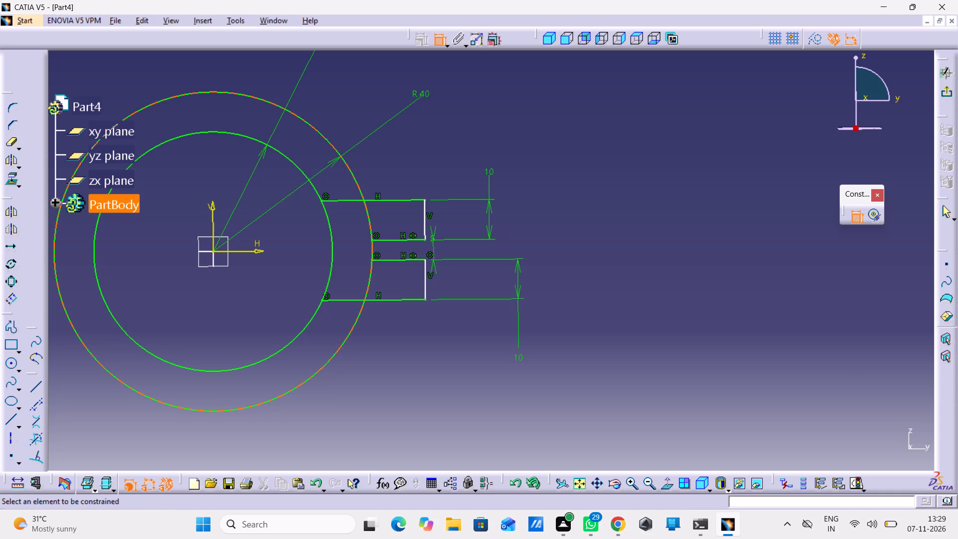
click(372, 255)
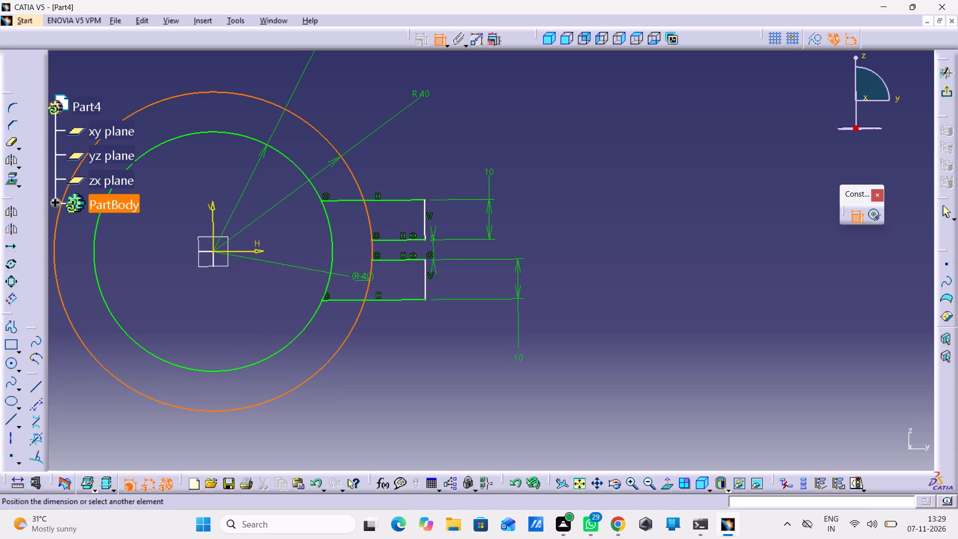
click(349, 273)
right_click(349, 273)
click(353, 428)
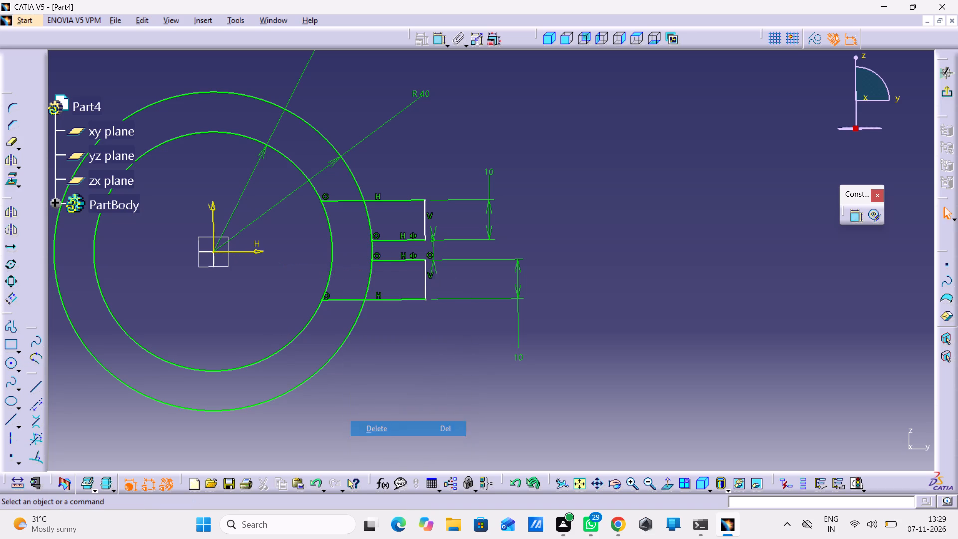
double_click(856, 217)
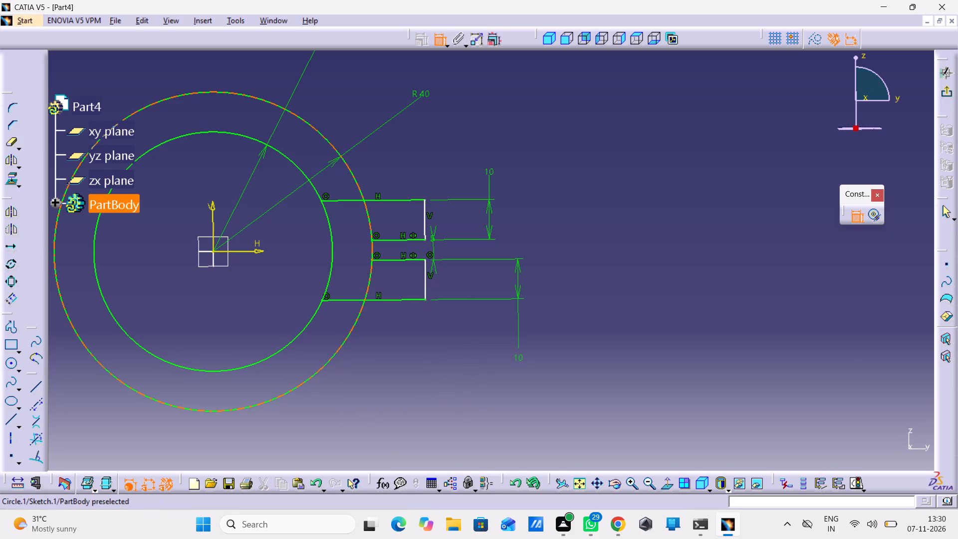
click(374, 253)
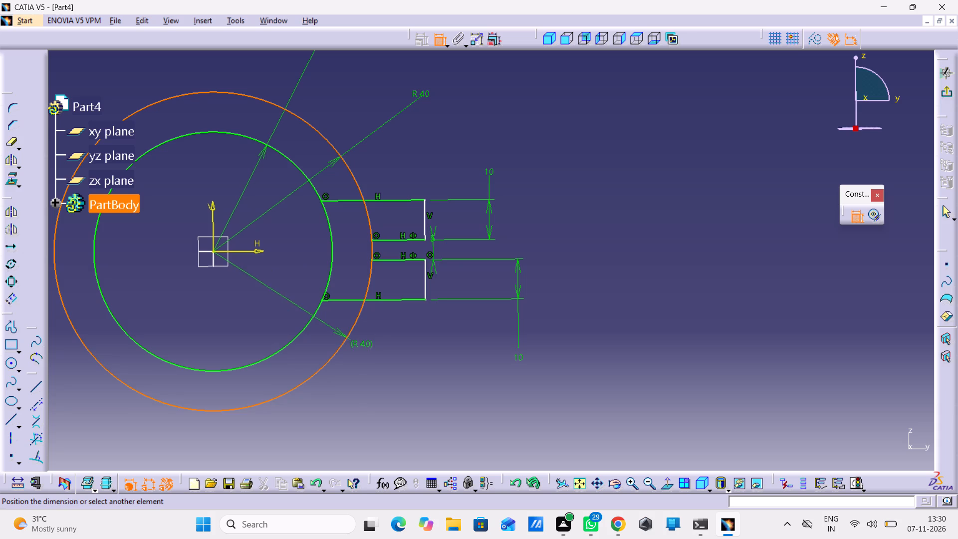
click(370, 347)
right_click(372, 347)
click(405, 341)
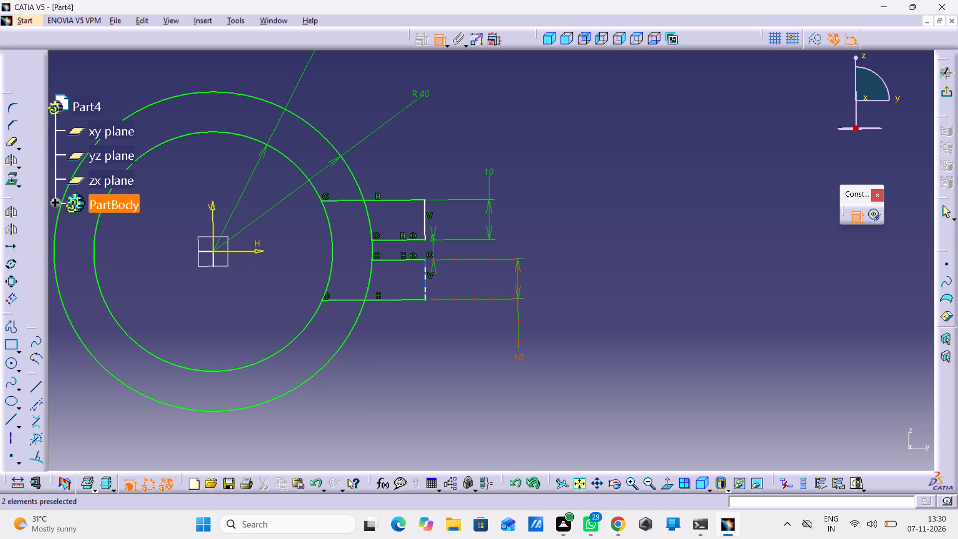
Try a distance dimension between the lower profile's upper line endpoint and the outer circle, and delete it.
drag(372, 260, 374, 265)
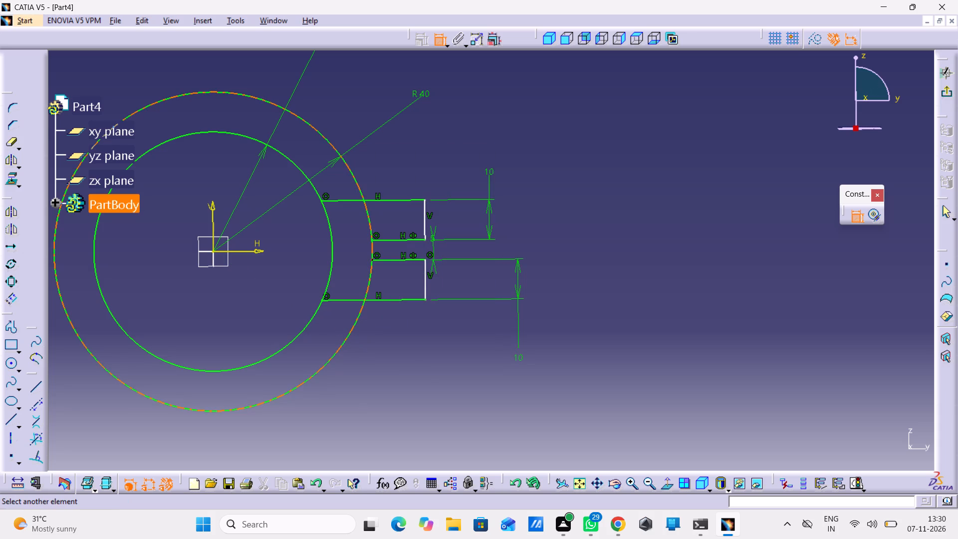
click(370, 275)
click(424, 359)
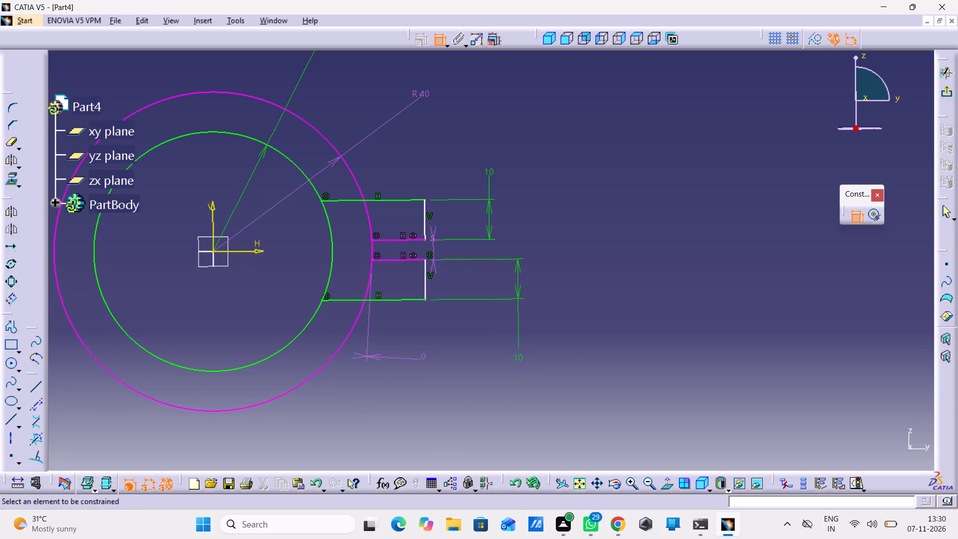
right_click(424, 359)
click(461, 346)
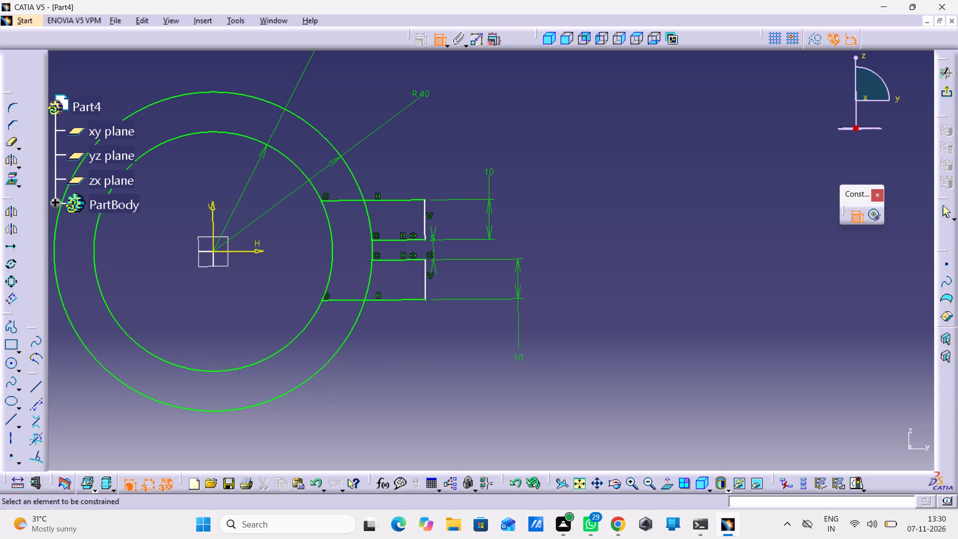
Delete the coincidence between the upper profile's lower line and the outer circle, making the line's inner endpoint coincident with the inner circle instead.
right_click(376, 233)
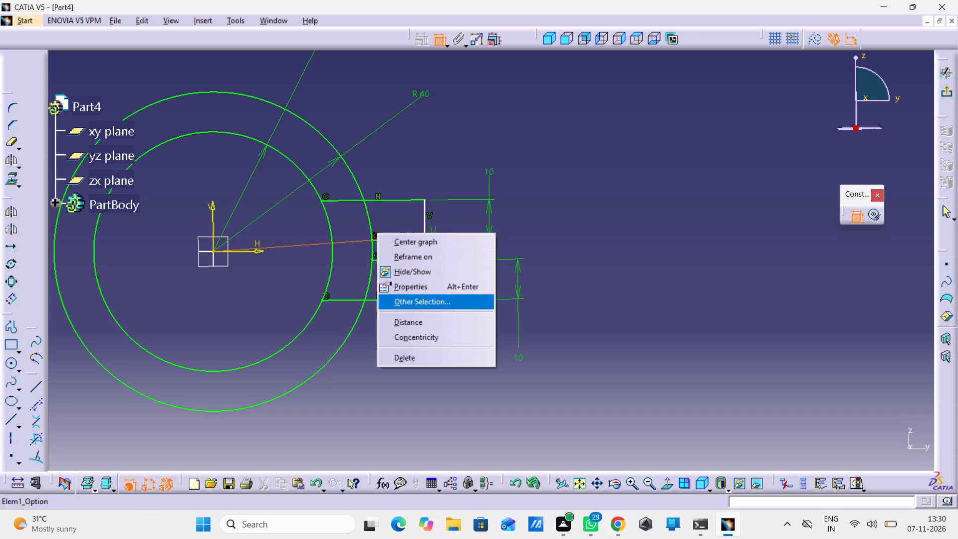
click(404, 354)
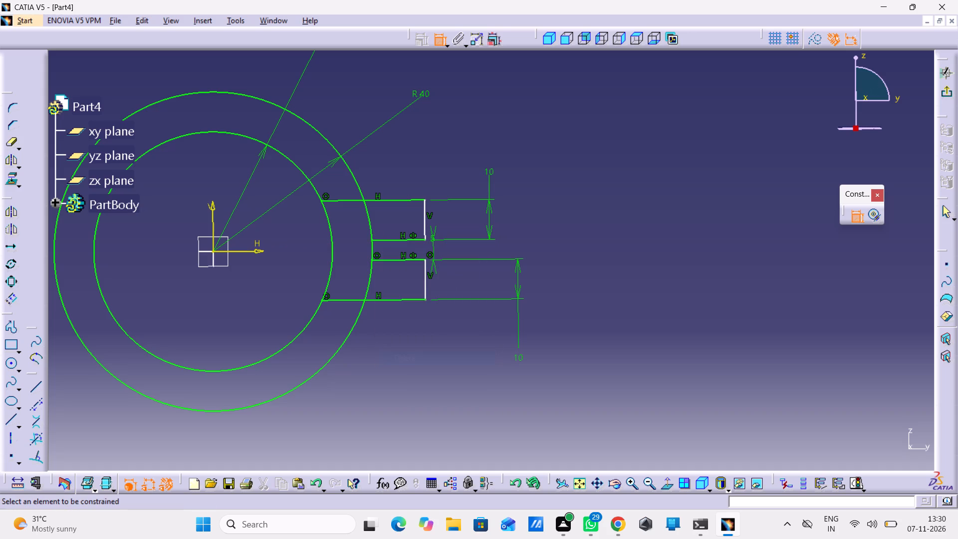
click(371, 239)
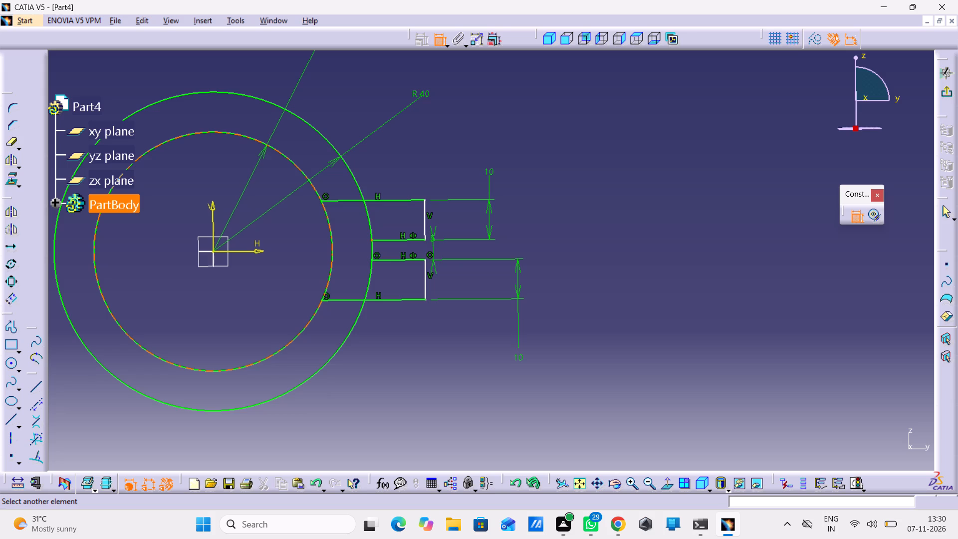
click(331, 240)
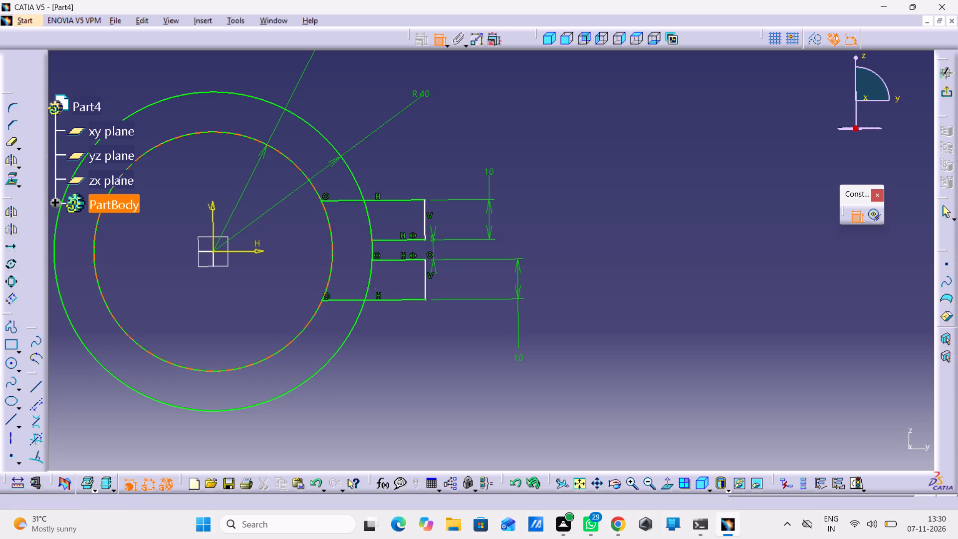
right_click(355, 237)
click(379, 342)
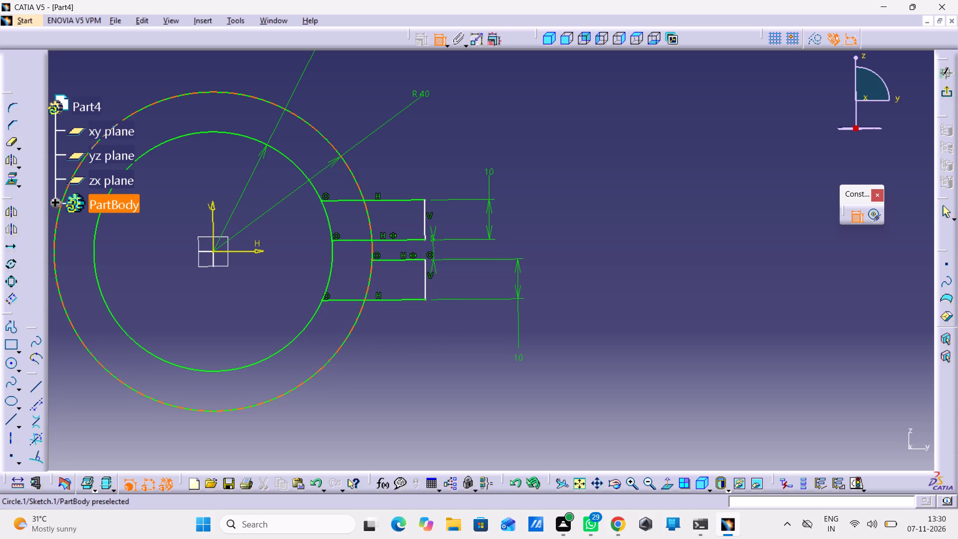
Delete the coincidence between the lower profile's upper line and the outer circle, making the line's inner endpoint coincident with the inner circle instead.
right_click(377, 253)
click(385, 372)
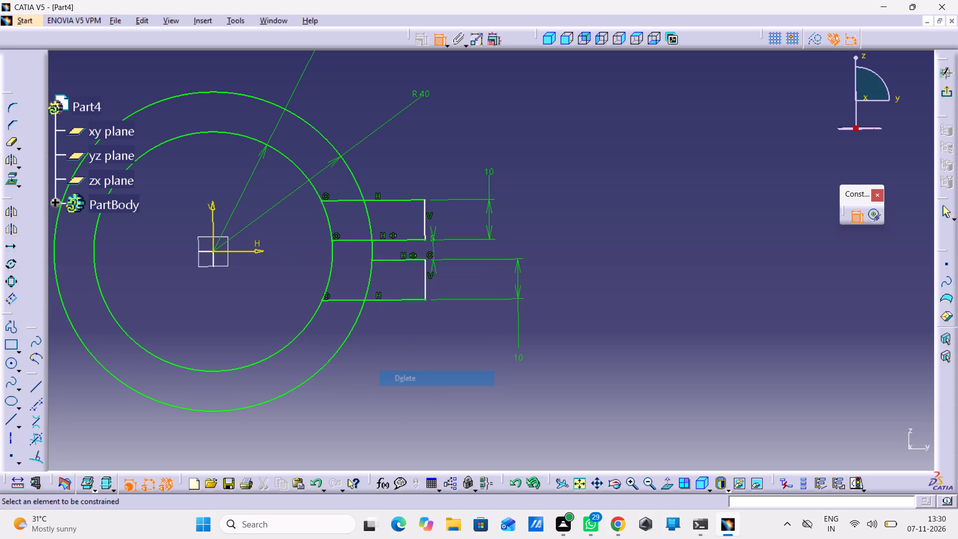
click(373, 259)
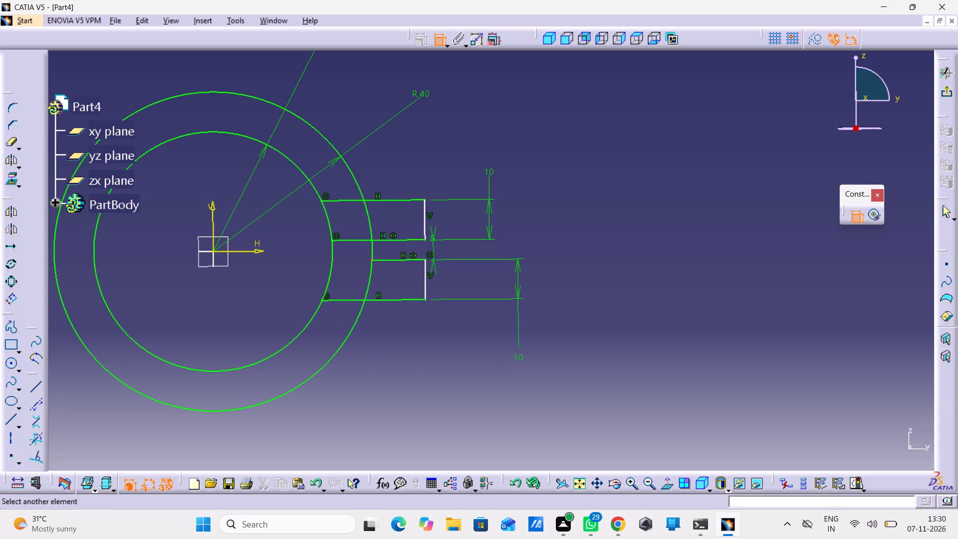
click(331, 274)
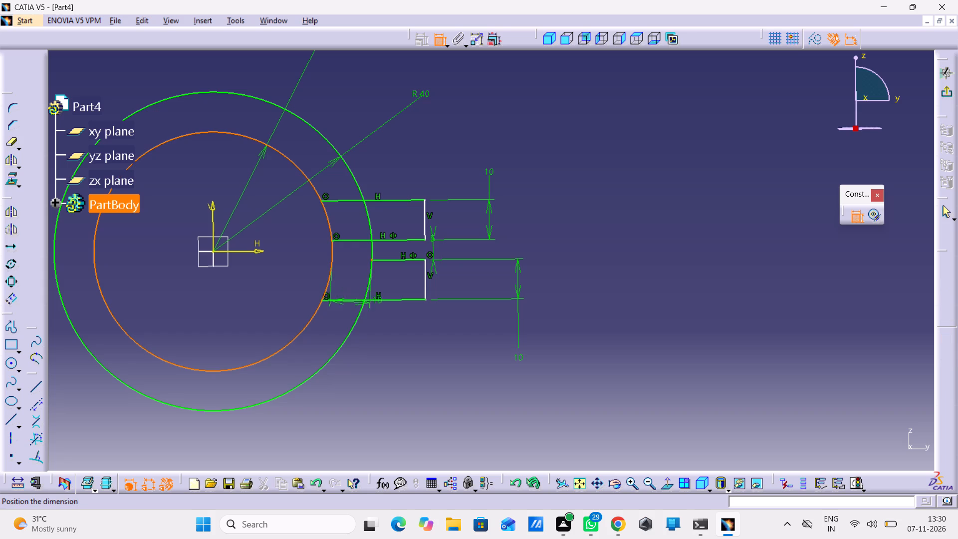
right_click(381, 328)
click(408, 433)
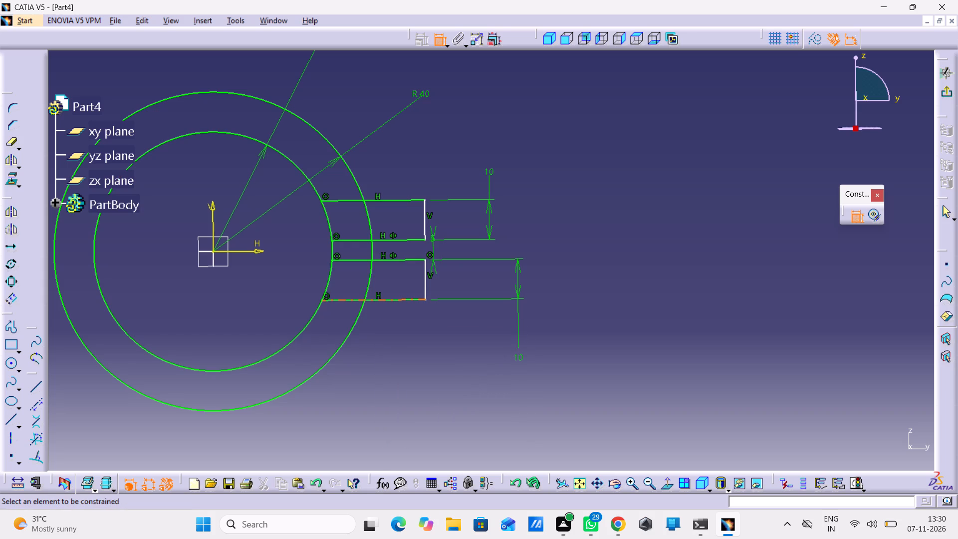
Quick trim the upper profile's top line and lower profile's bottom line inside the ring, plus the outer circle's arc across the slot.
double_click(11, 147)
click(355, 200)
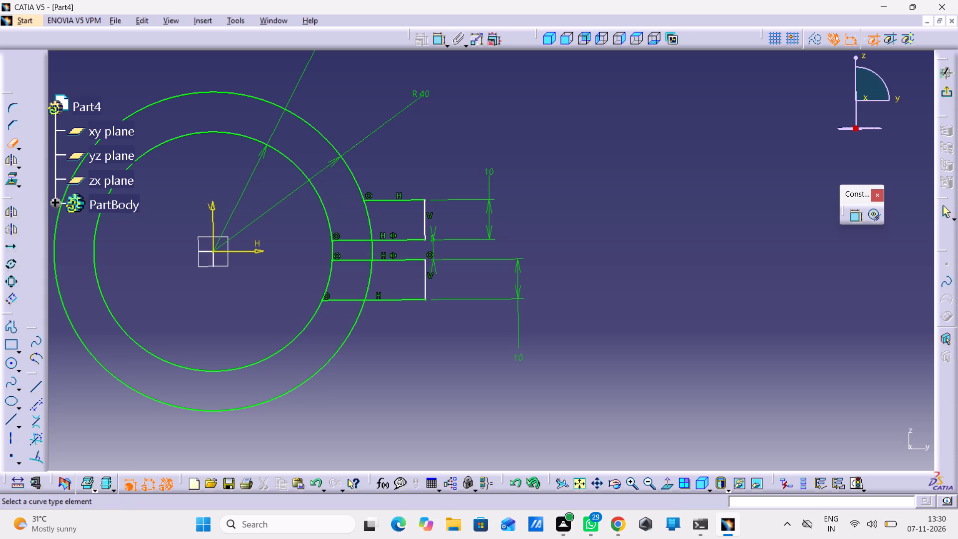
click(341, 302)
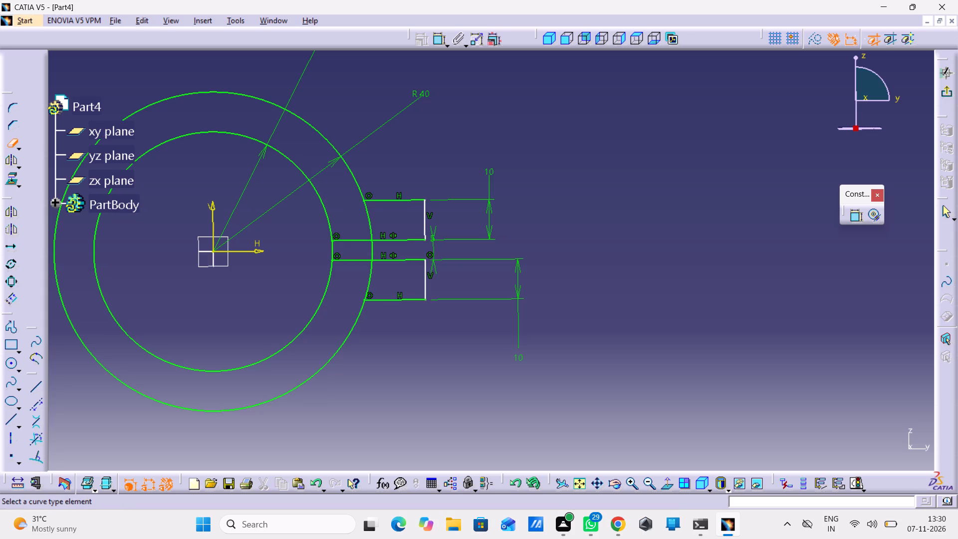
click(374, 249)
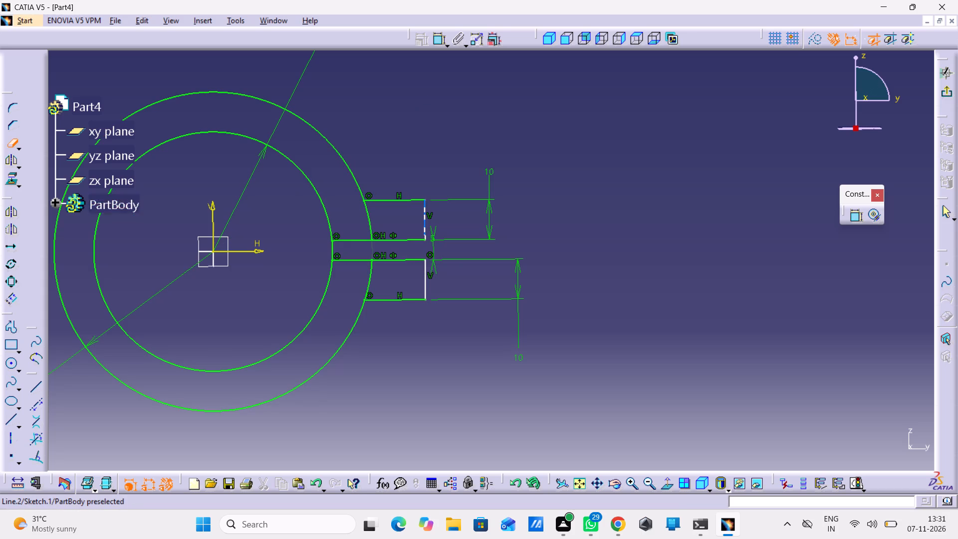
click(9, 144)
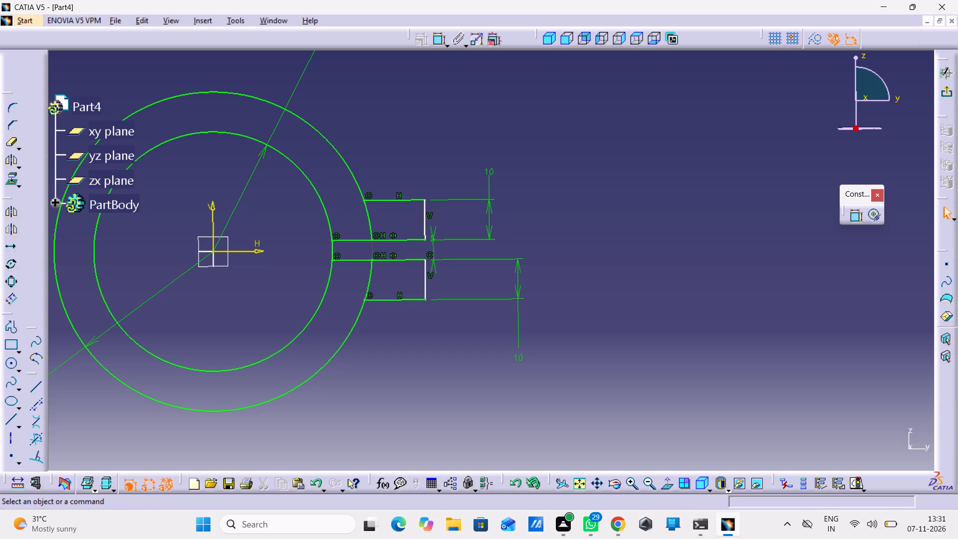
Dimension the length of the upper lug's top line and set it to 26 mm.
double_click(435, 42)
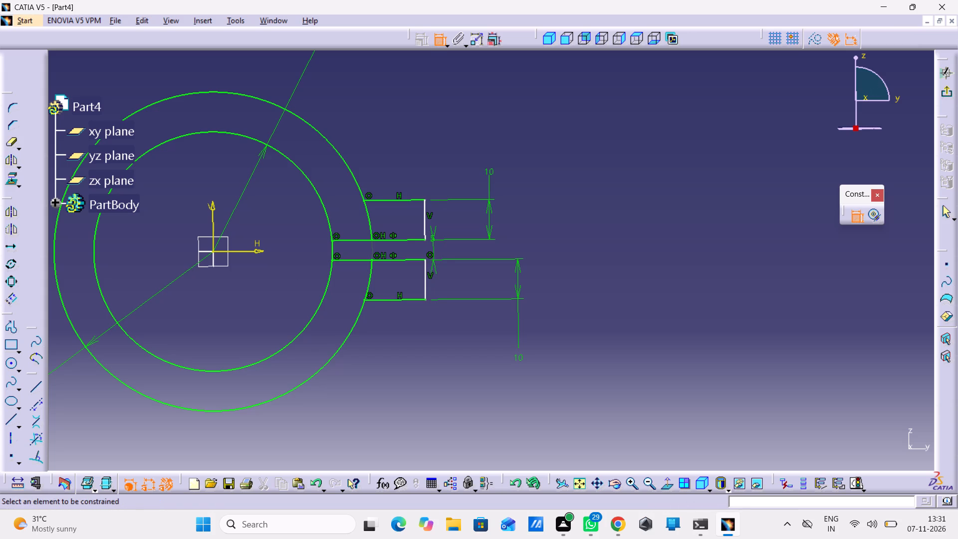
click(400, 200)
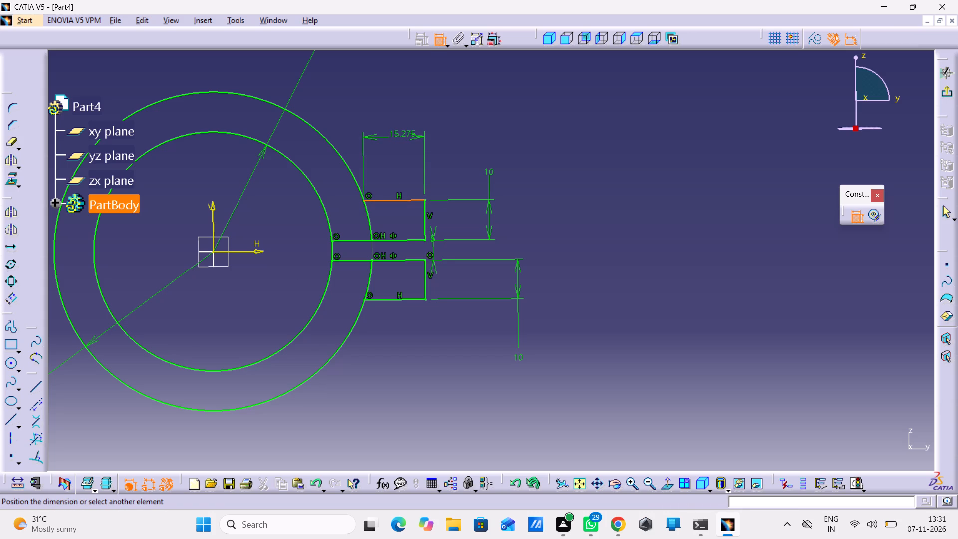
click(403, 137)
double_click(402, 132)
key(2)
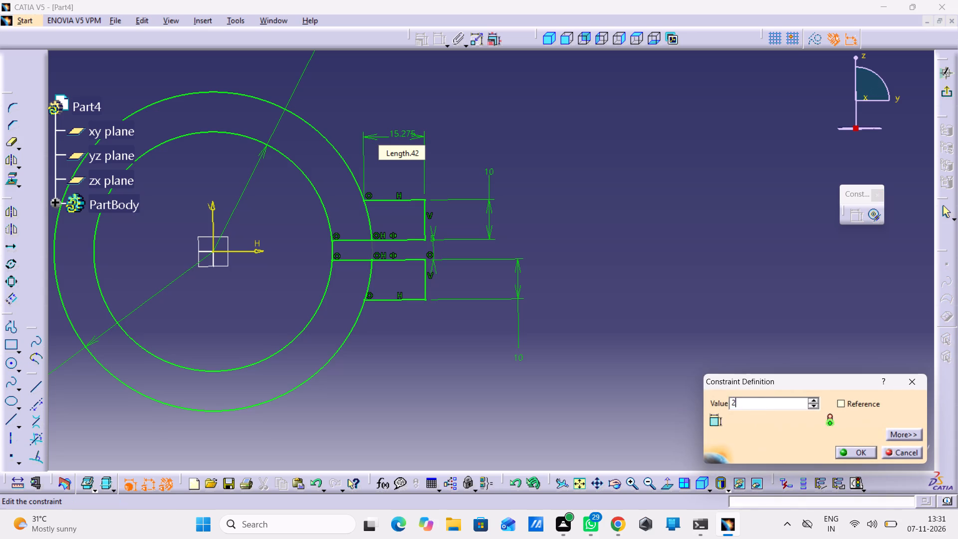
key(6)
key(Return)
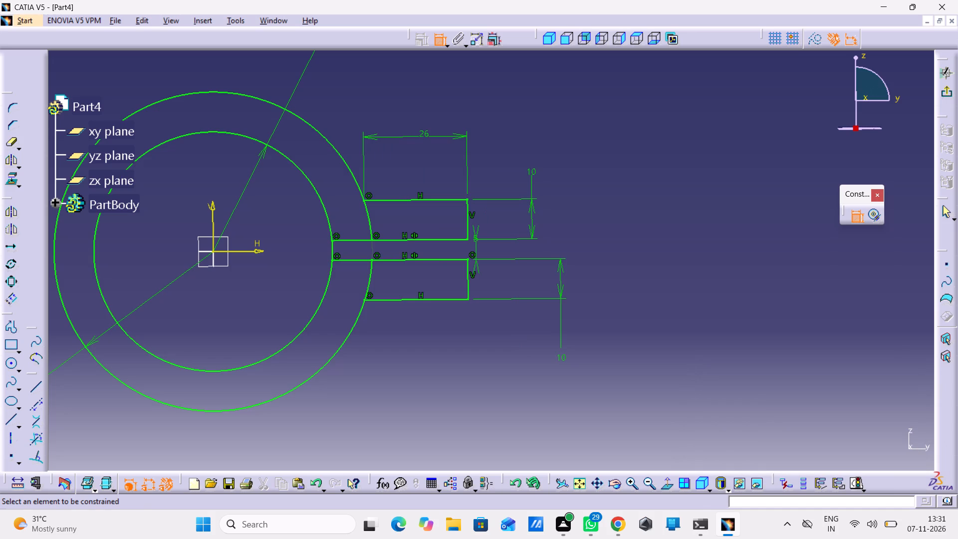
Quick trim the inner circle's short arc between the two slot lines.
click(7, 142)
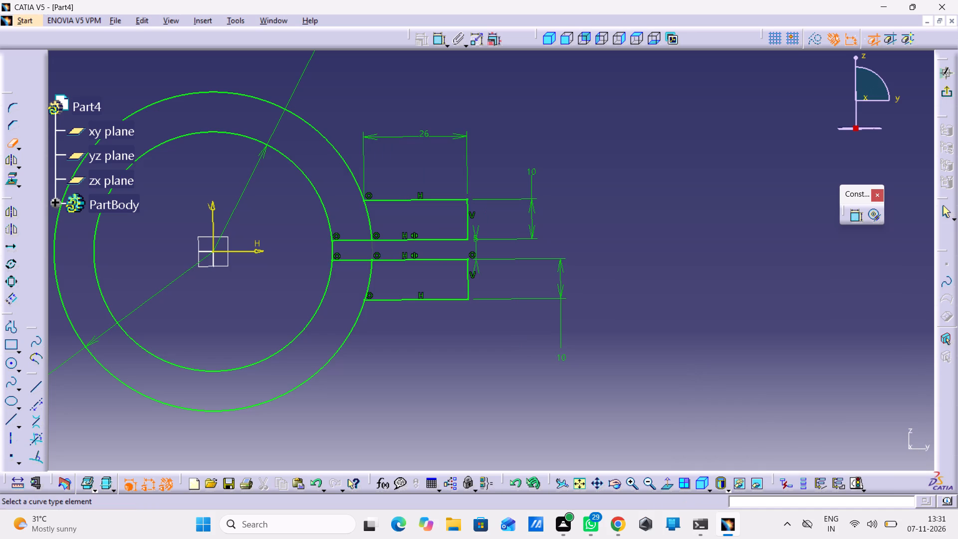
click(332, 248)
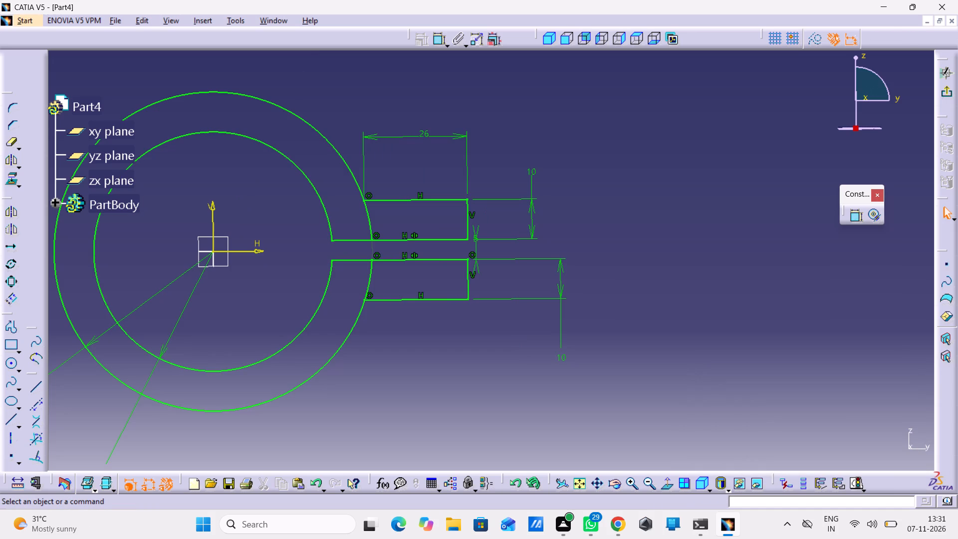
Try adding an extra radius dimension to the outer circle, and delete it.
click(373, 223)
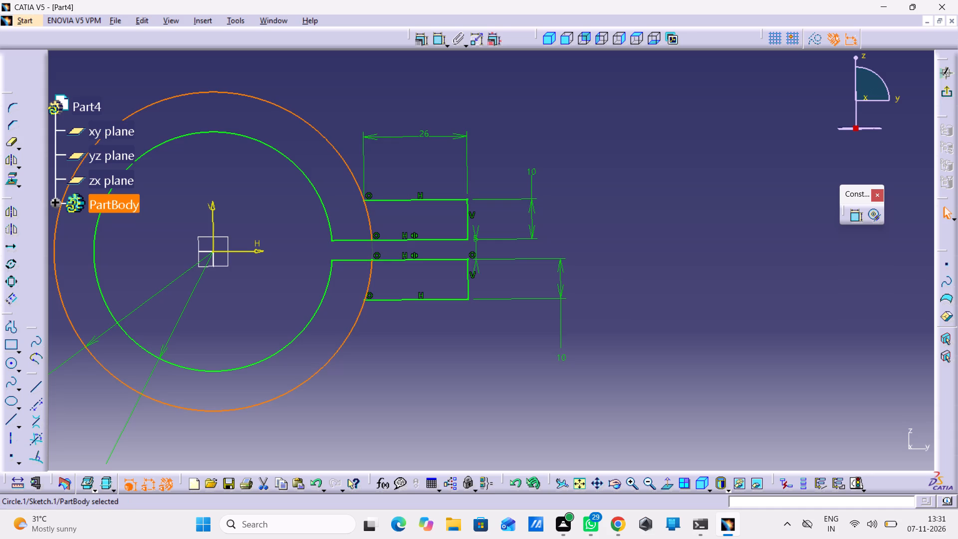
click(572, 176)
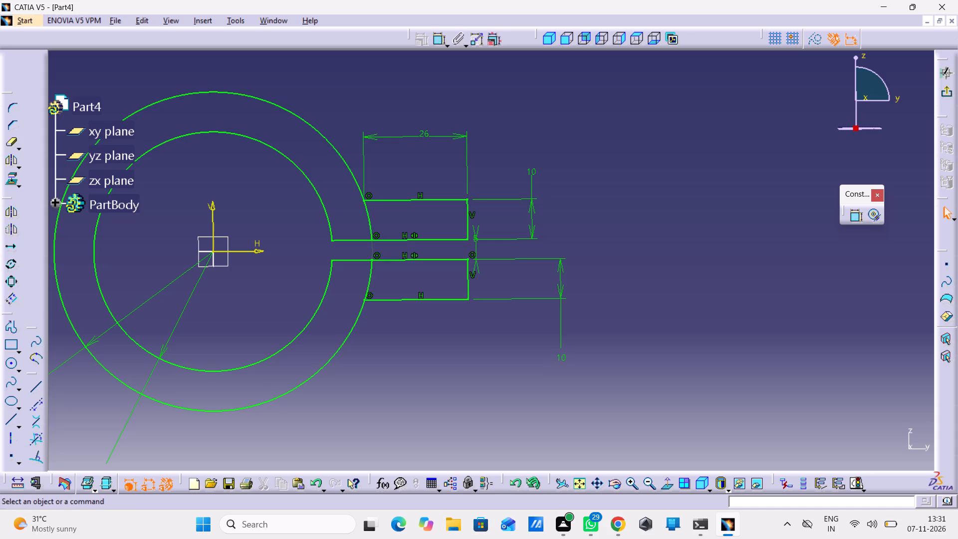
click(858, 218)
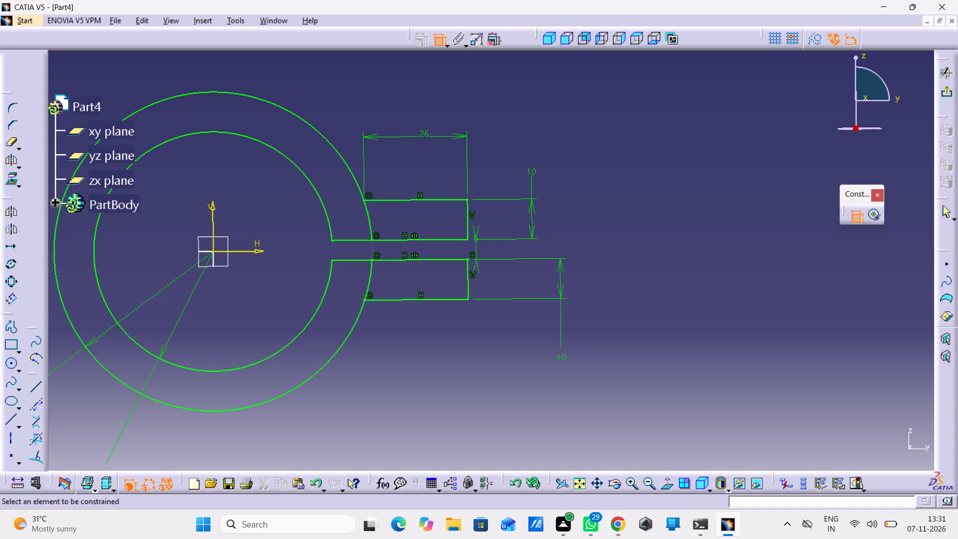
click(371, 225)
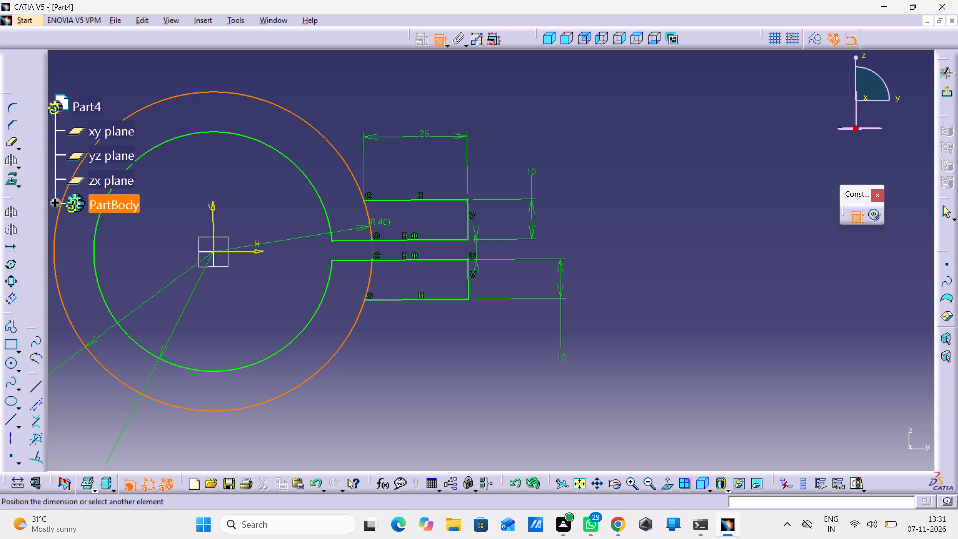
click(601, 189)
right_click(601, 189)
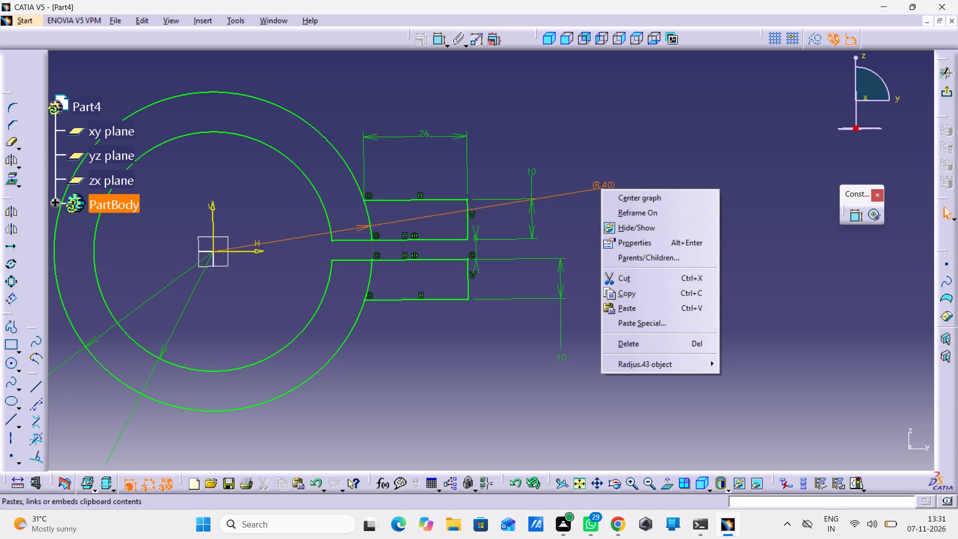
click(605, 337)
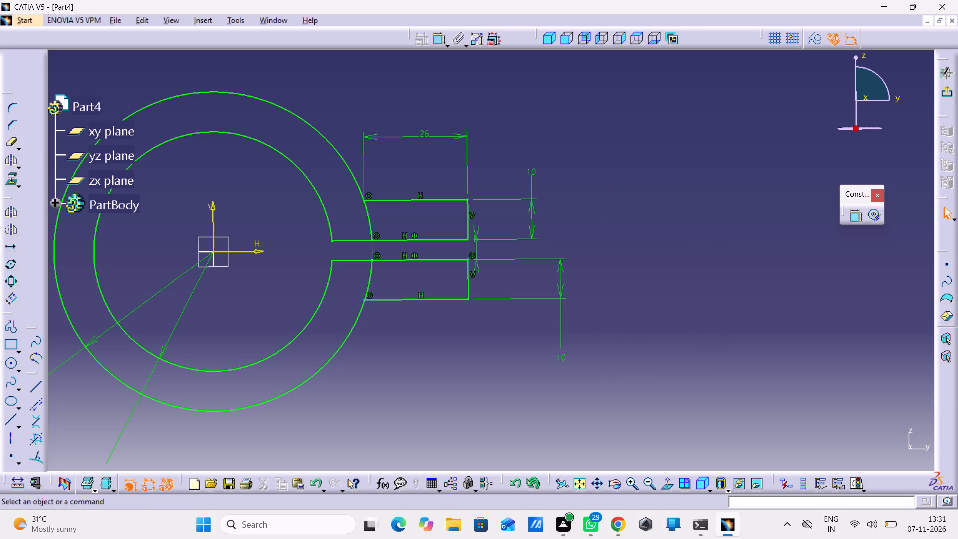
Quick trim the outer circle's arcs across the roots of both lugs and exit the sketch.
double_click(13, 142)
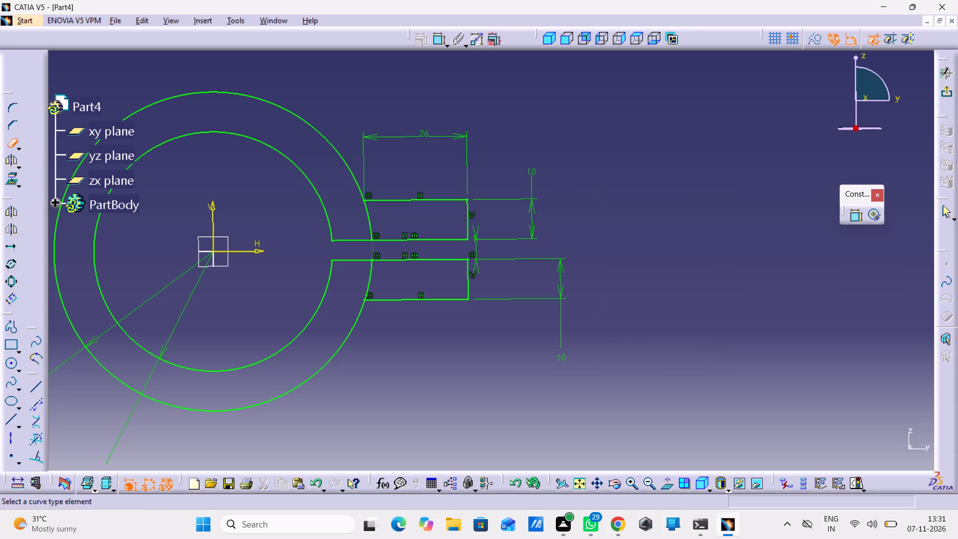
click(368, 217)
click(373, 271)
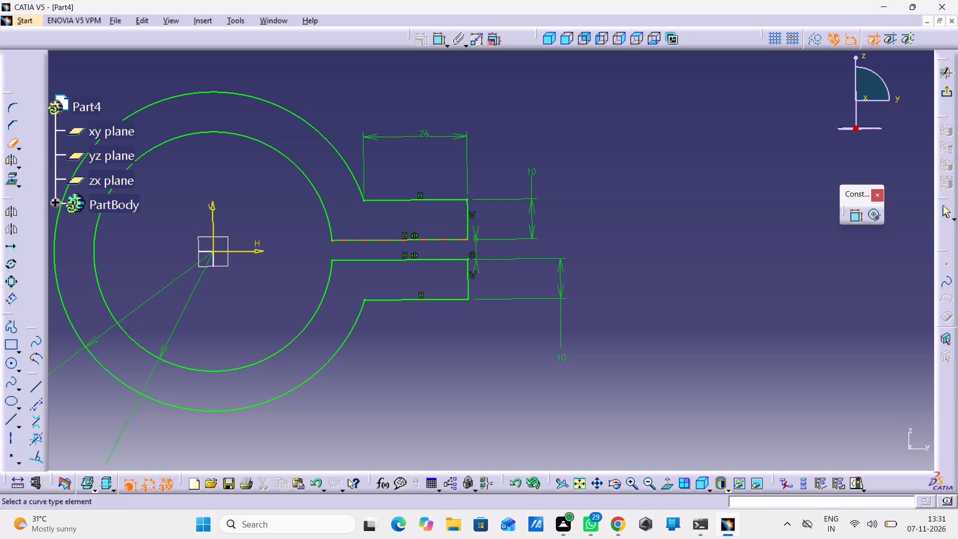
middle_drag(637, 219, 637, 296)
right_click(637, 219)
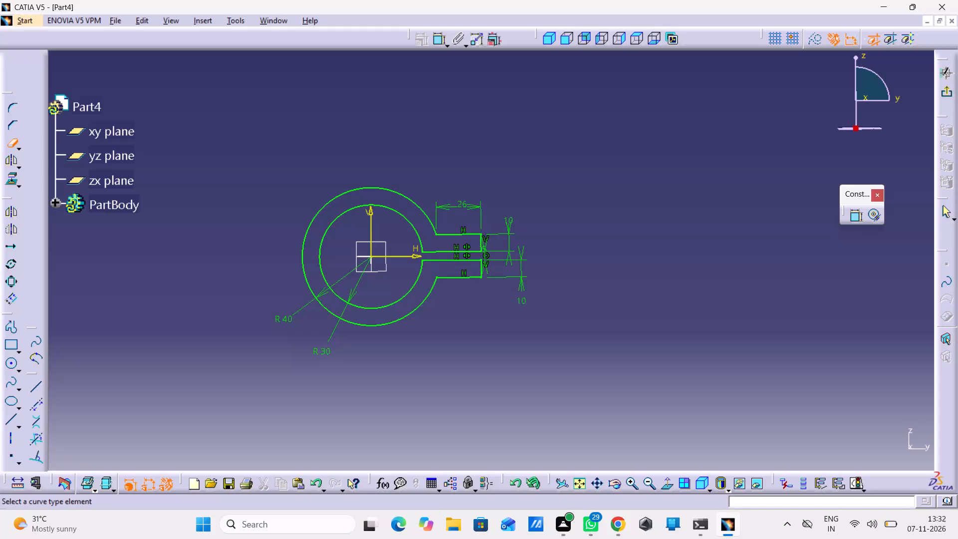
click(949, 92)
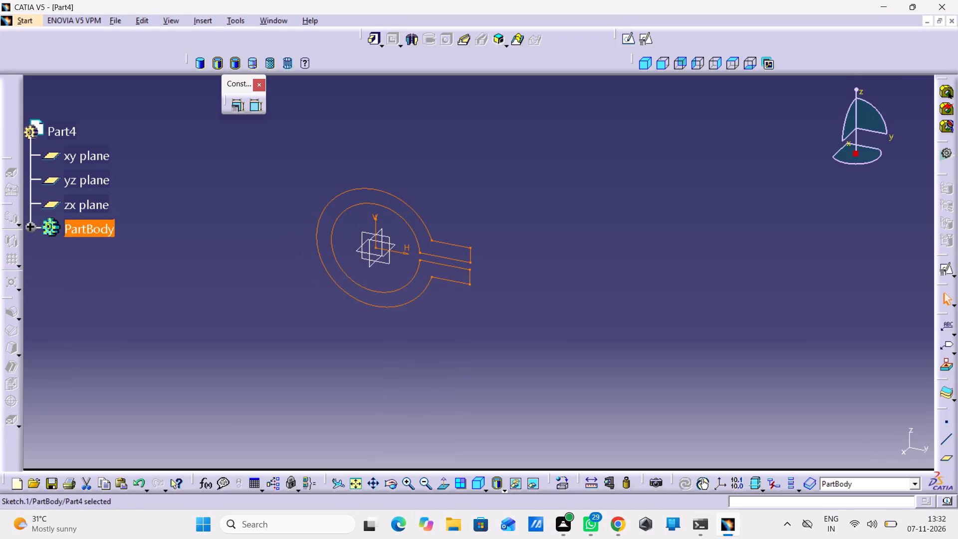
Pad the clamp sketch with a length of 58/2 mm and mirrored extent.
click(376, 43)
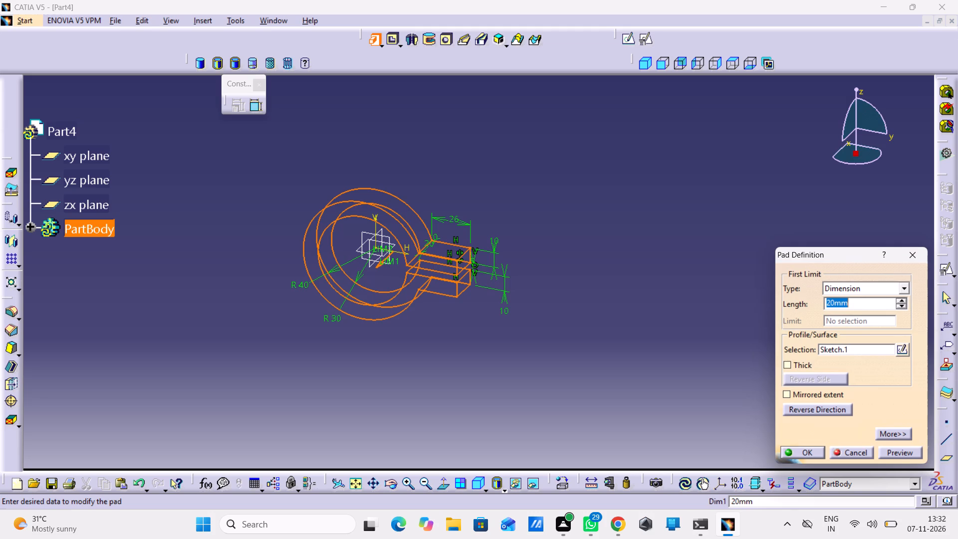
click(803, 398)
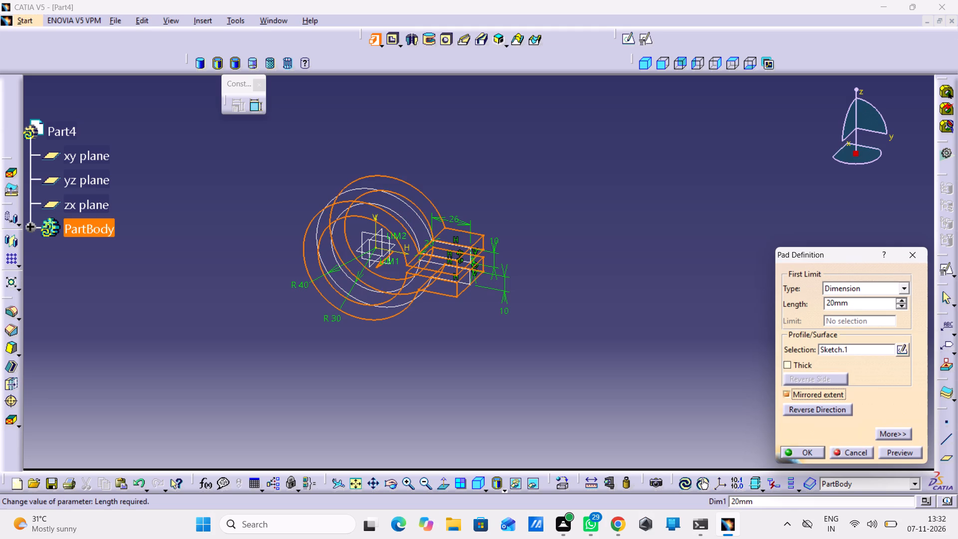
drag(853, 304, 764, 311)
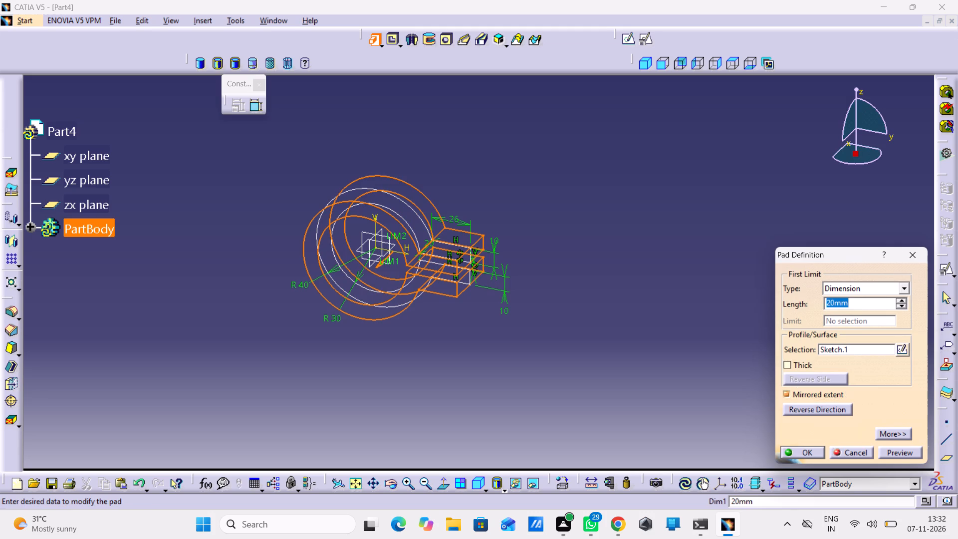
text(58/2)
key(Return)
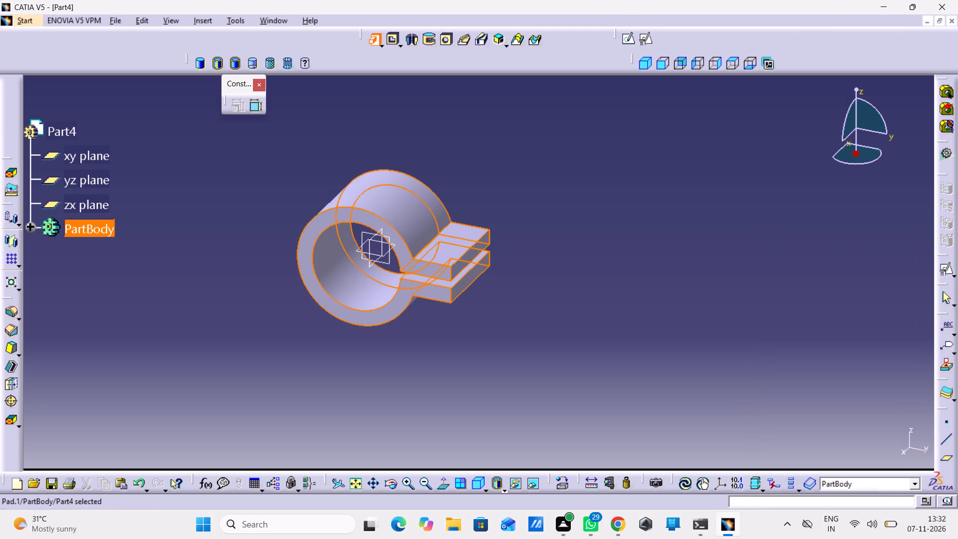
click(715, 295)
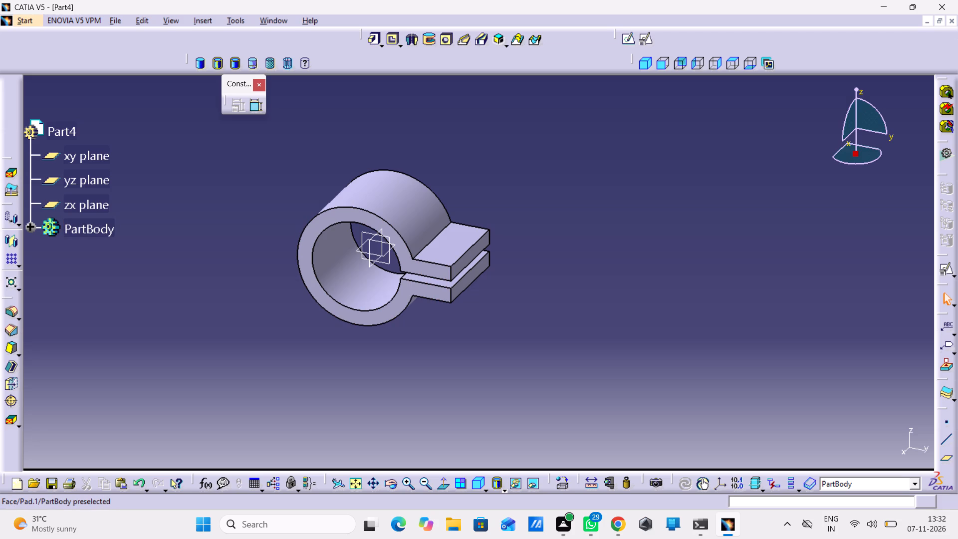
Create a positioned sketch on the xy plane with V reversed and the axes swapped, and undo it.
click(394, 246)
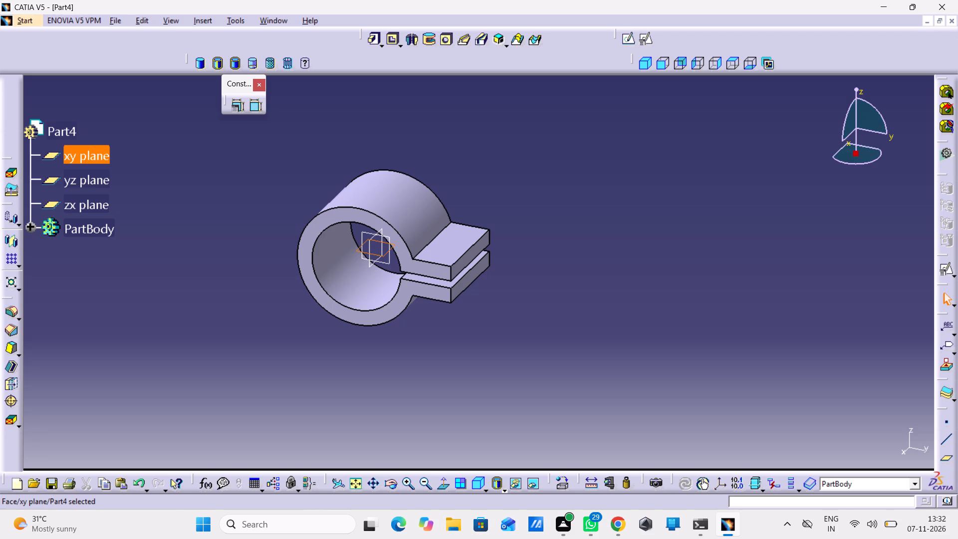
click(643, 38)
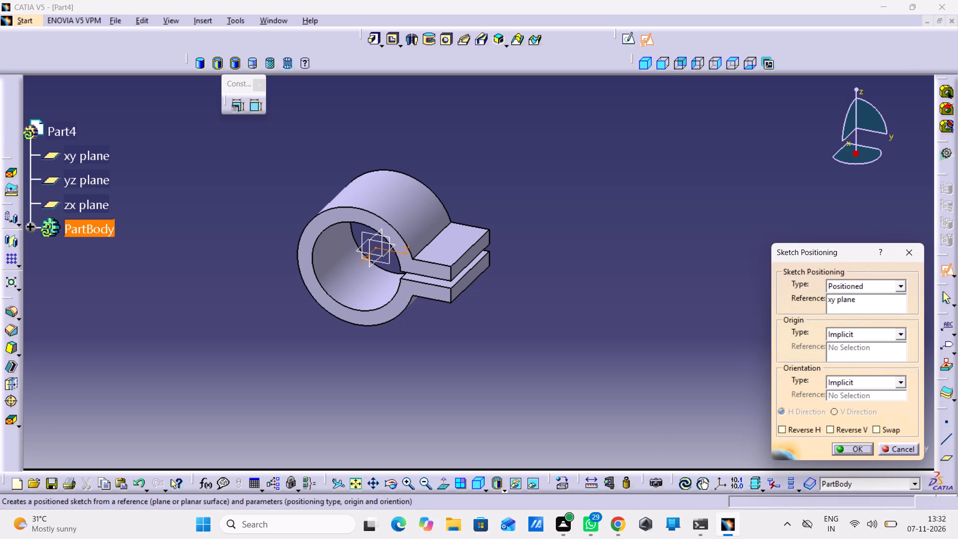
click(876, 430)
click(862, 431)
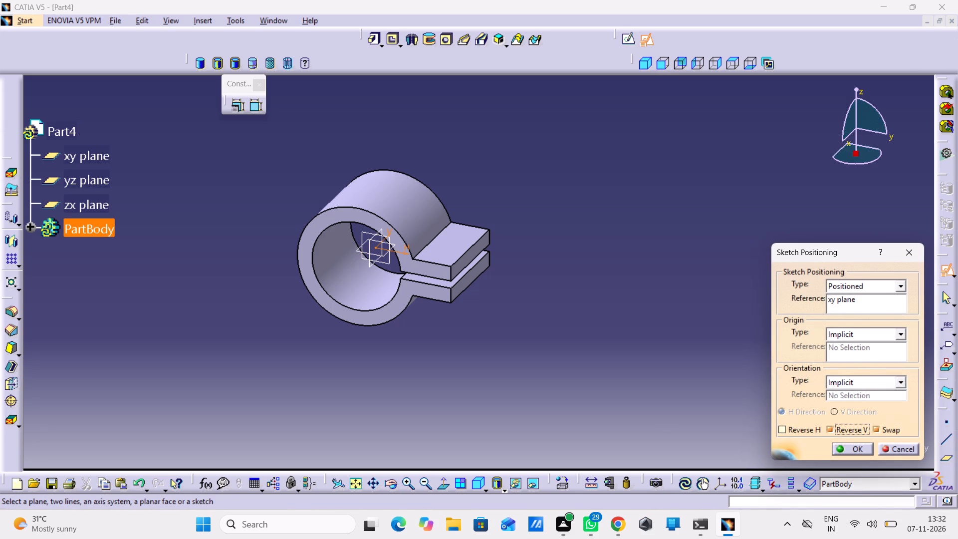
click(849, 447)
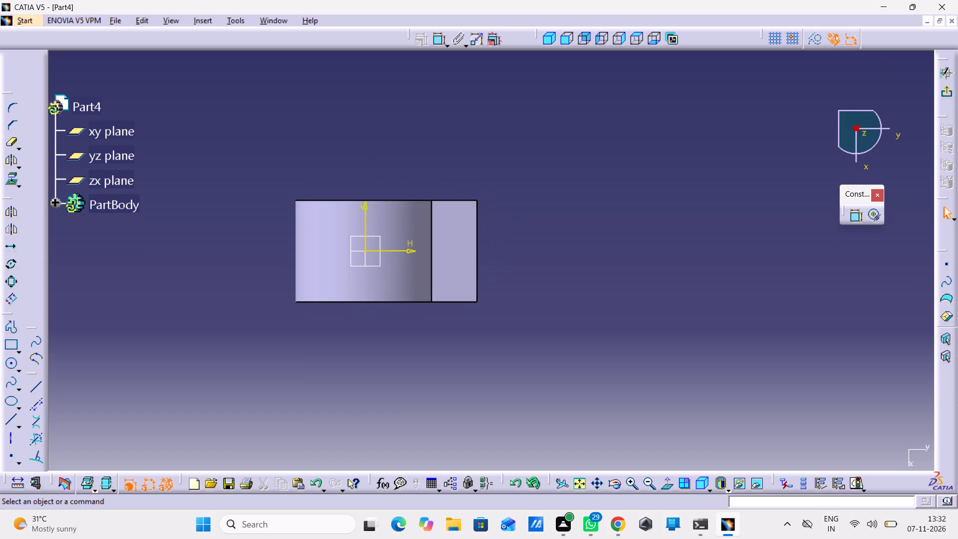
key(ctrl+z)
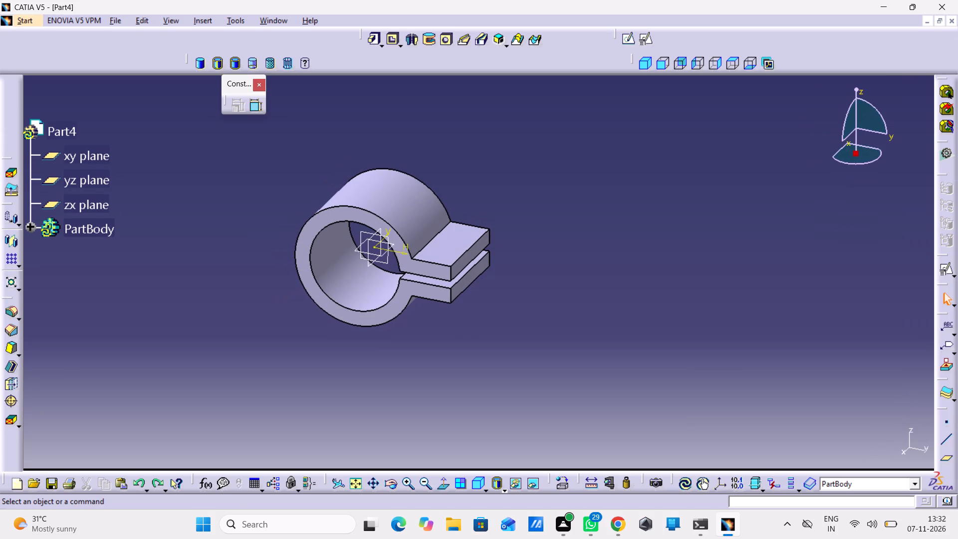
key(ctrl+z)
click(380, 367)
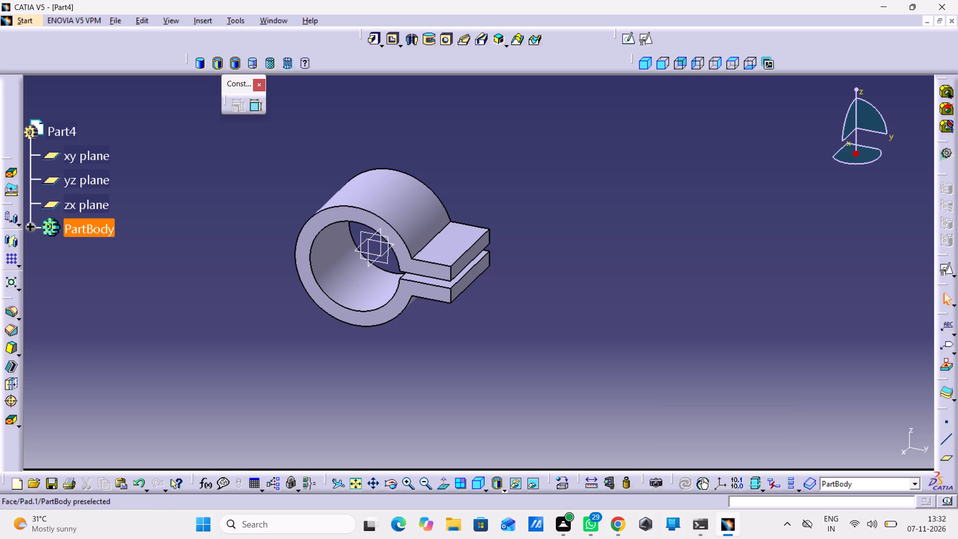
Create a positioned sketch on the yz plane.
click(386, 238)
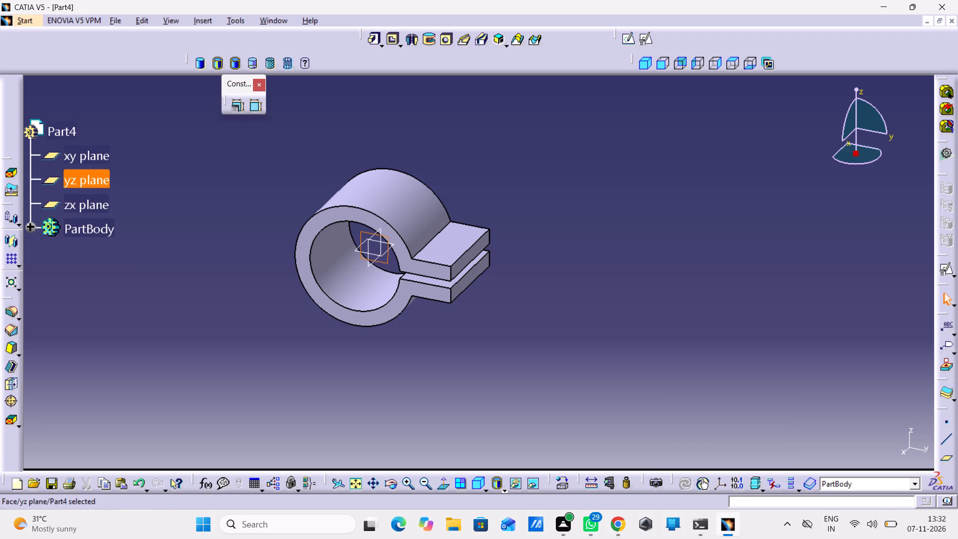
click(651, 39)
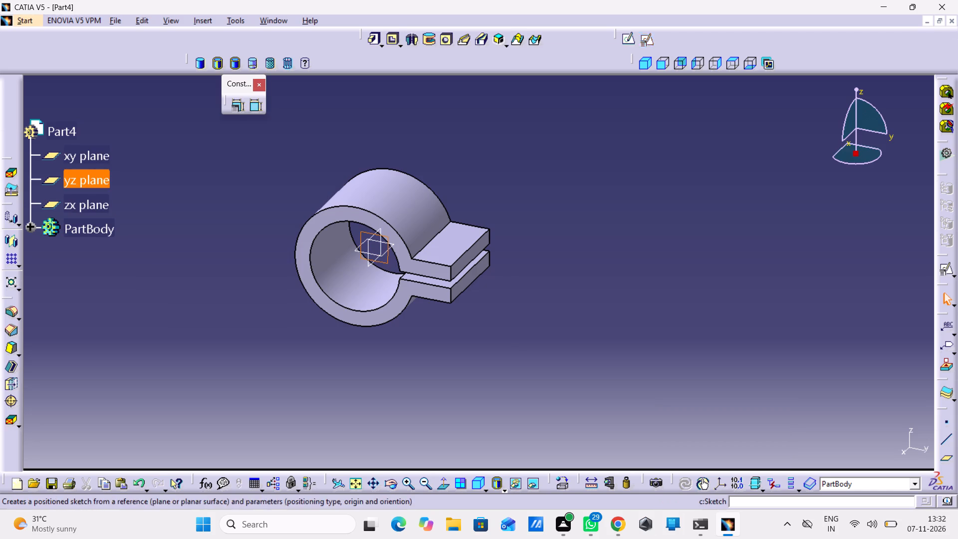
click(849, 448)
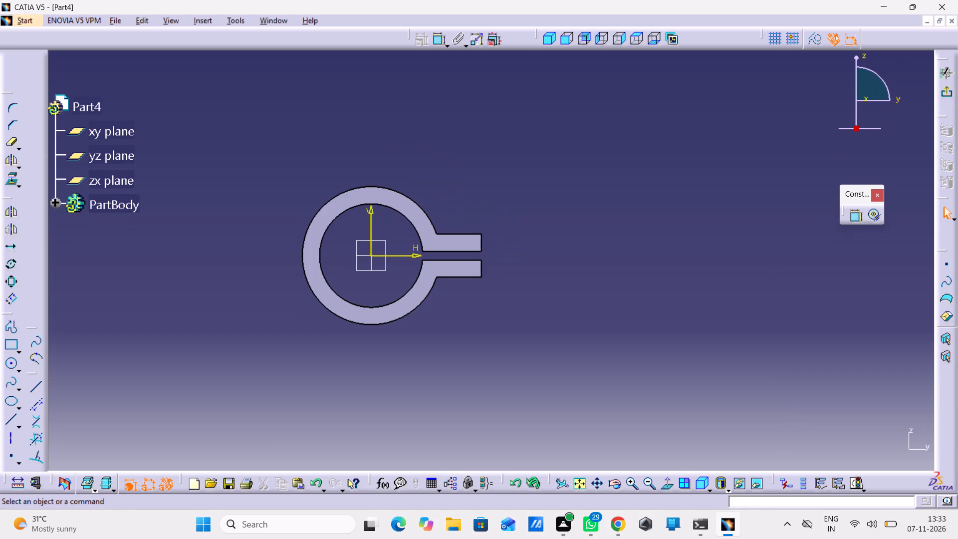
Draw two concentric circles on the vertical axis about 126 mm above the origin, the outer one about 24 mm in radius.
click(10, 363)
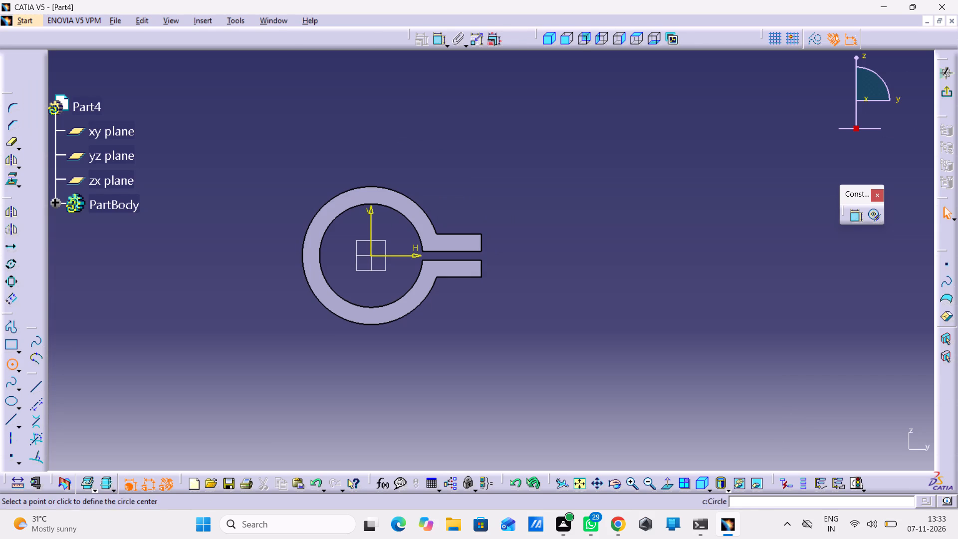
middle_drag(377, 121, 355, 243)
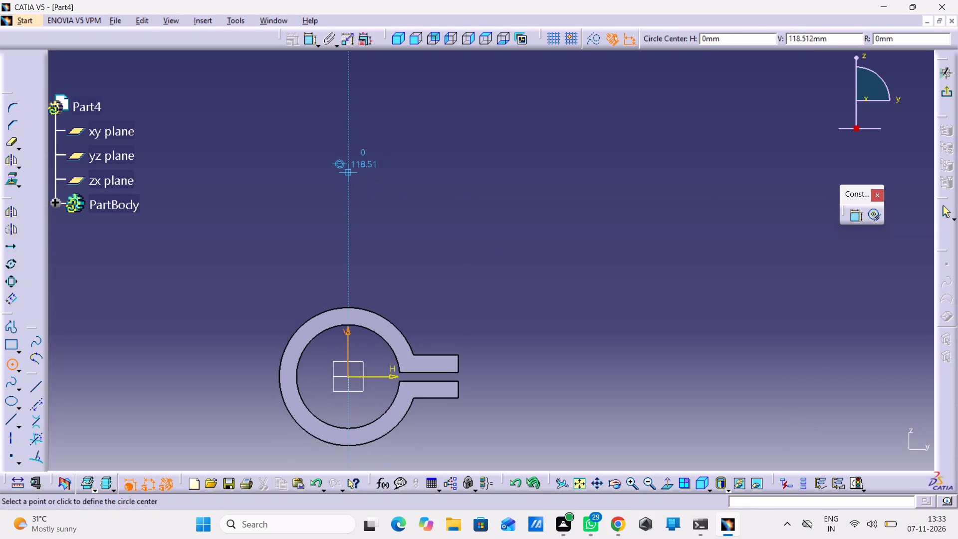
click(350, 158)
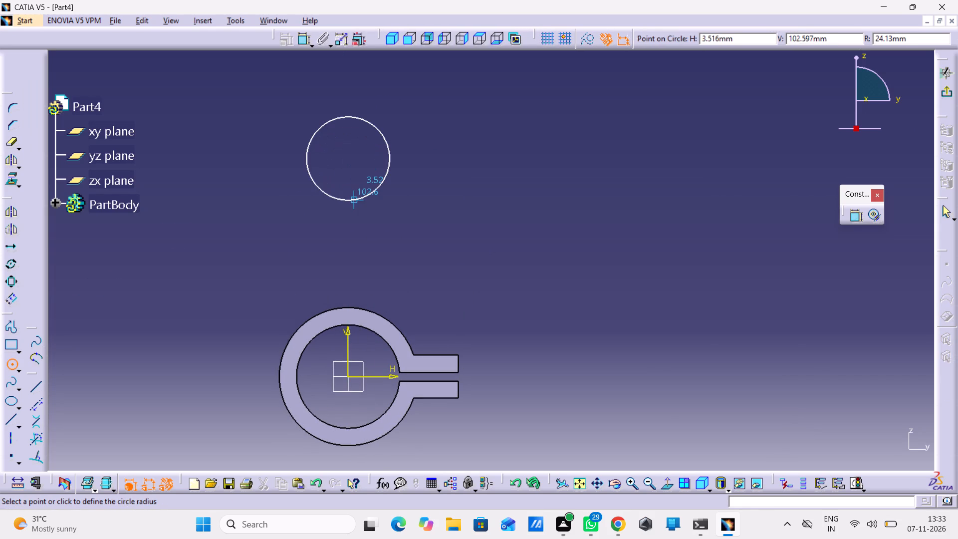
click(354, 200)
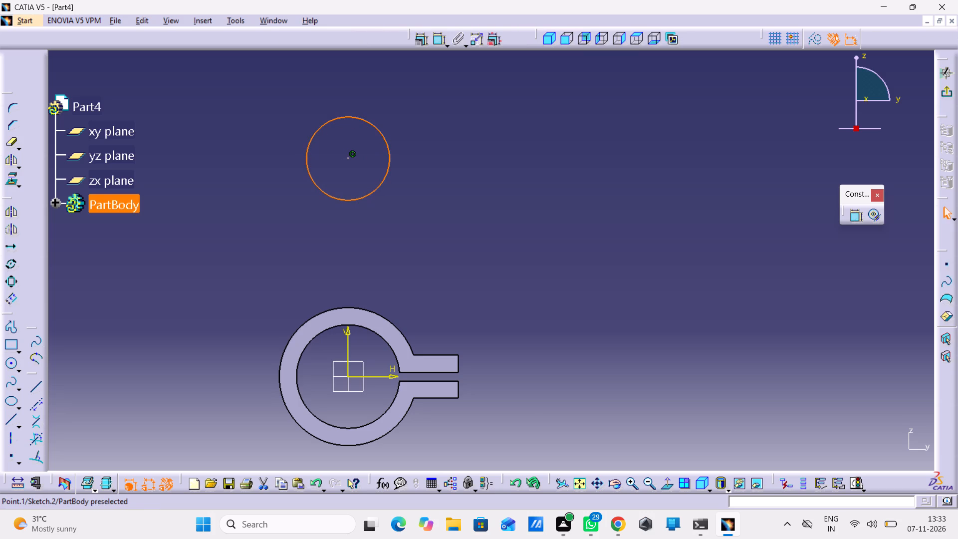
click(403, 228)
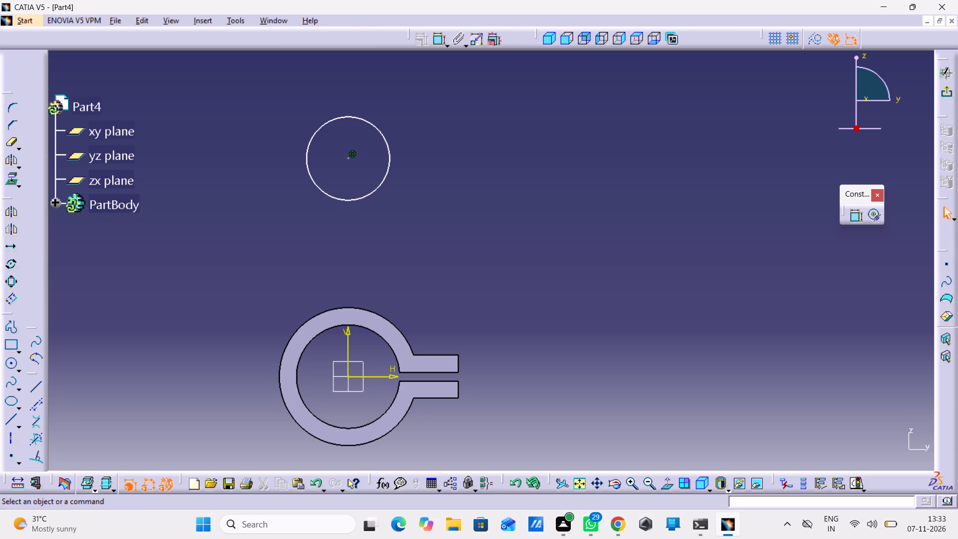
click(14, 364)
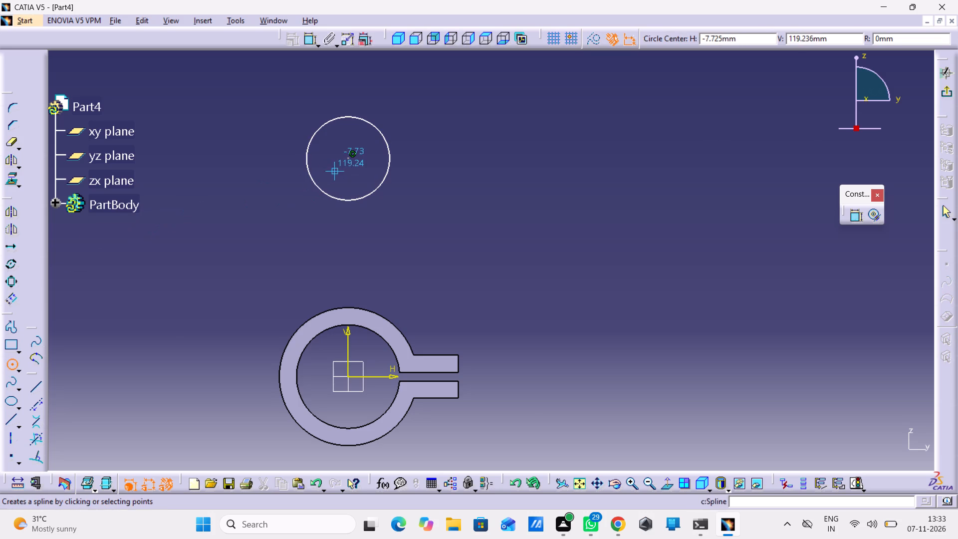
click(351, 159)
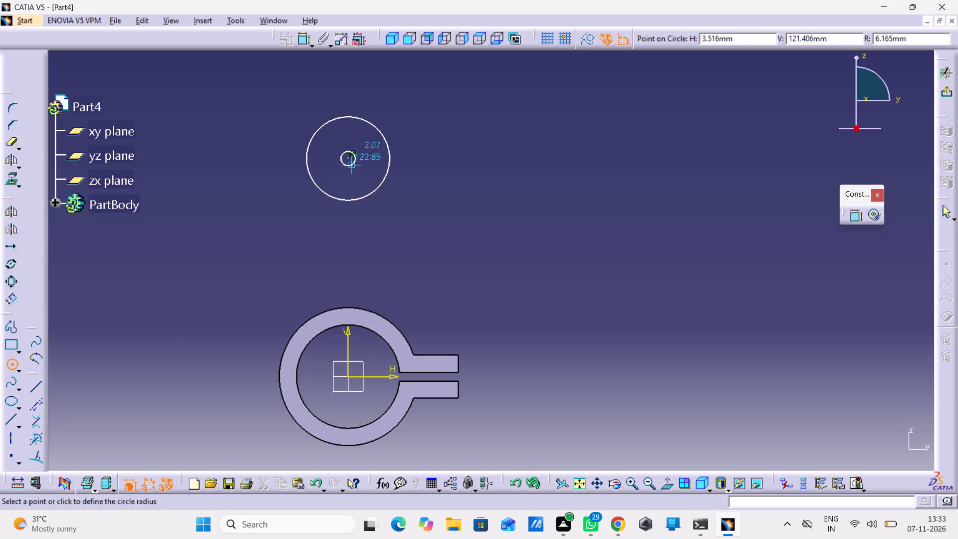
click(358, 178)
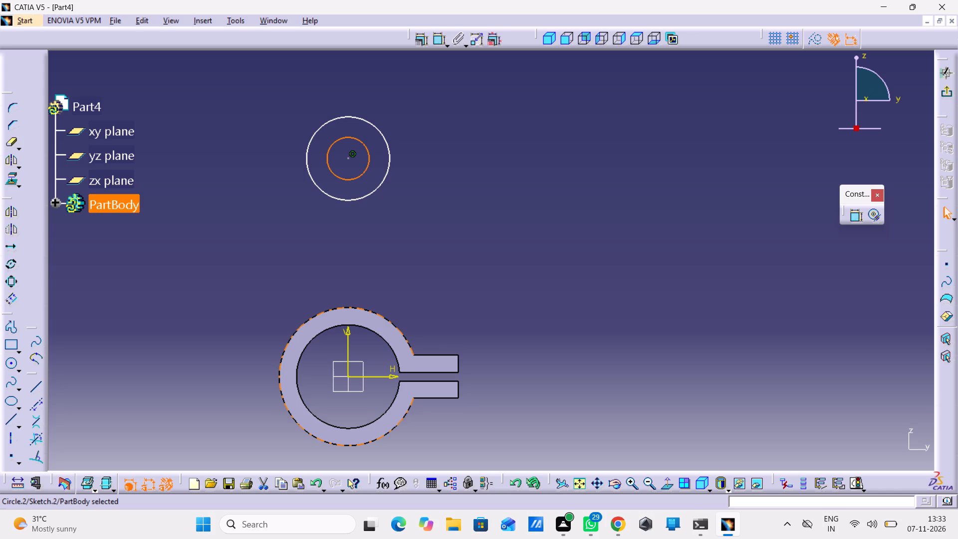
click(532, 291)
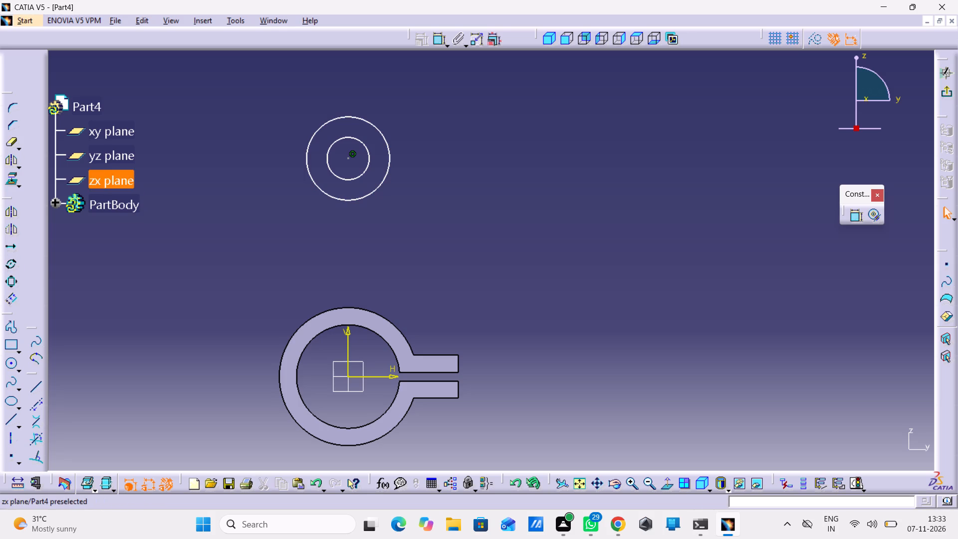
Draw a vertical line on each side of the circles down towards the ring, at about H 32 mm and H -56 mm.
double_click(15, 328)
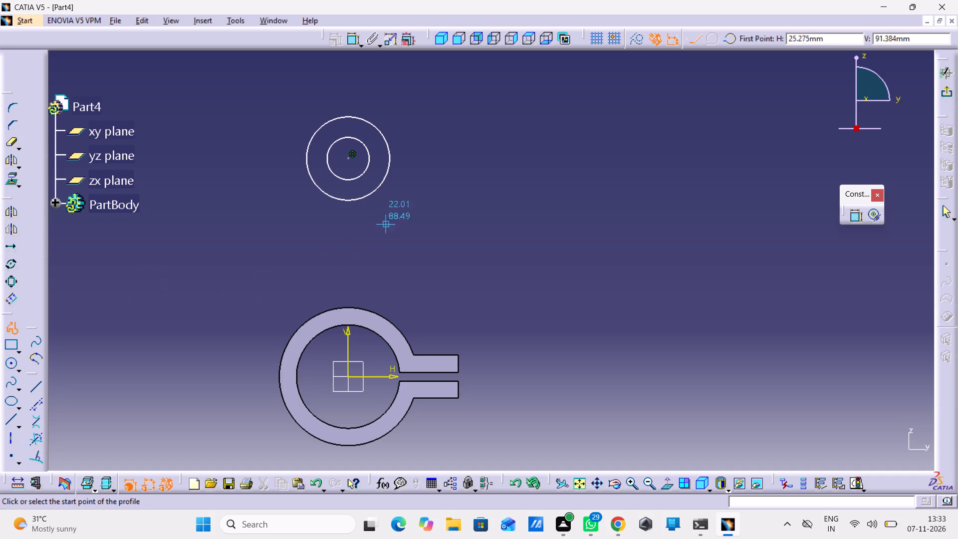
click(403, 165)
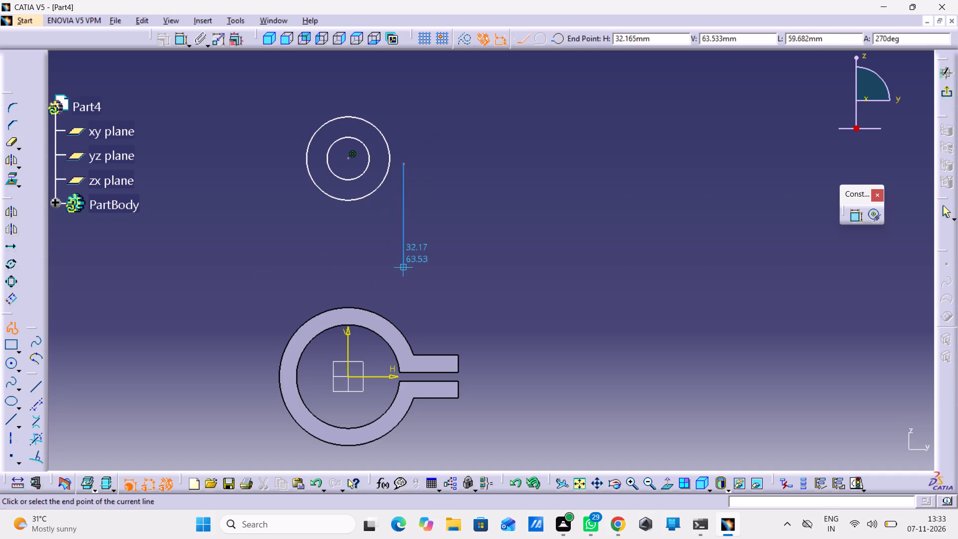
click(405, 305)
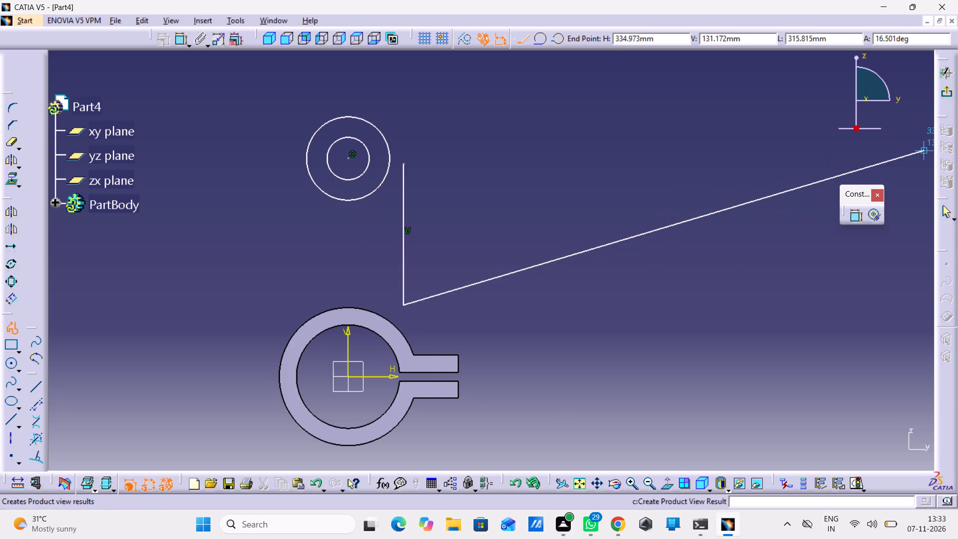
click(944, 213)
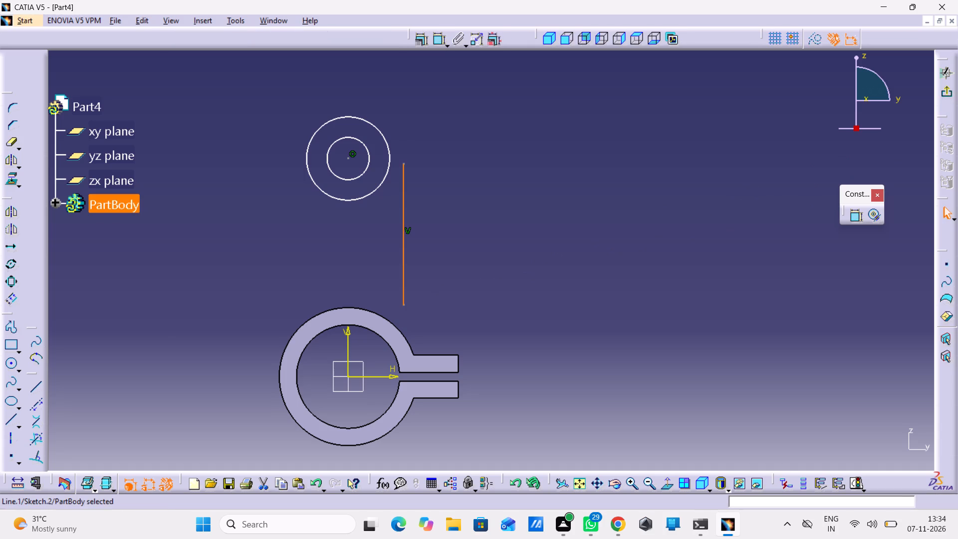
click(242, 248)
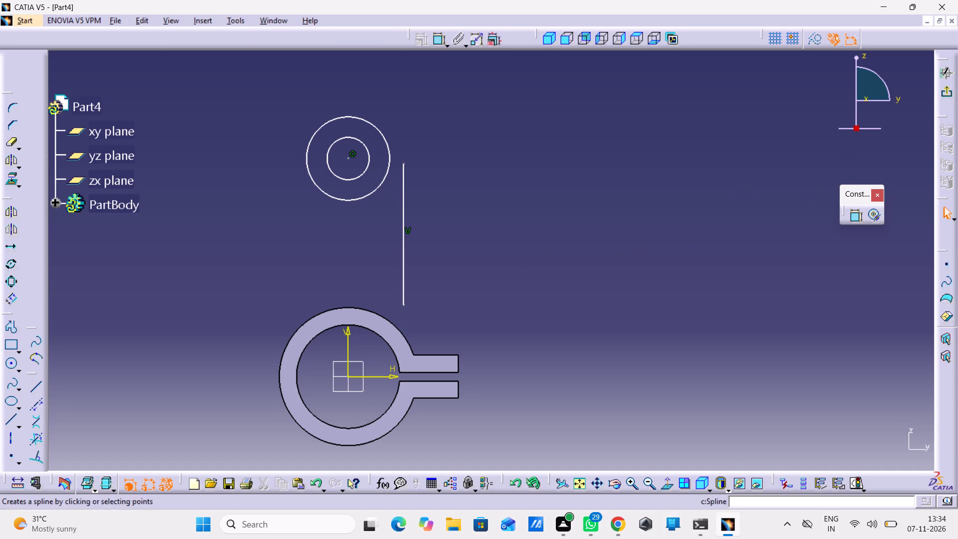
click(32, 390)
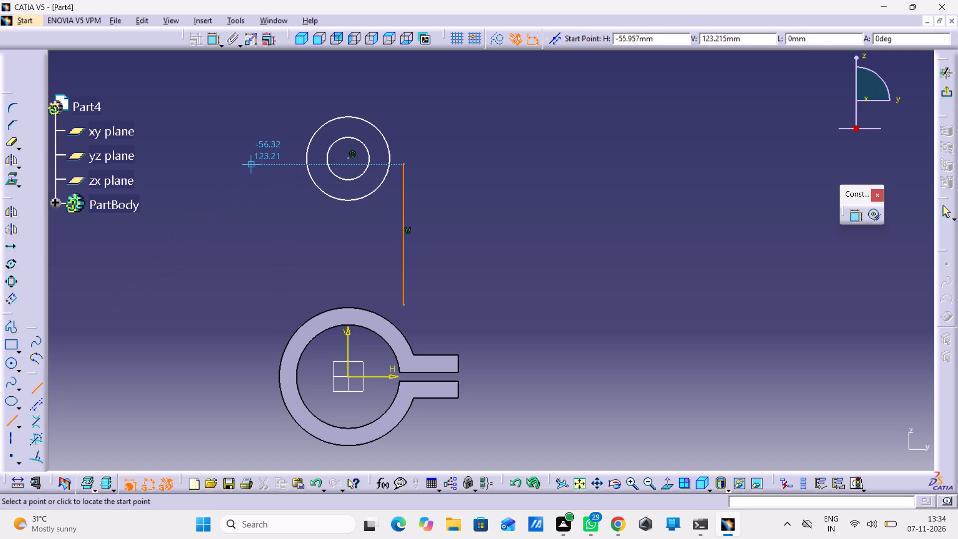
drag(252, 173, 252, 181)
click(251, 304)
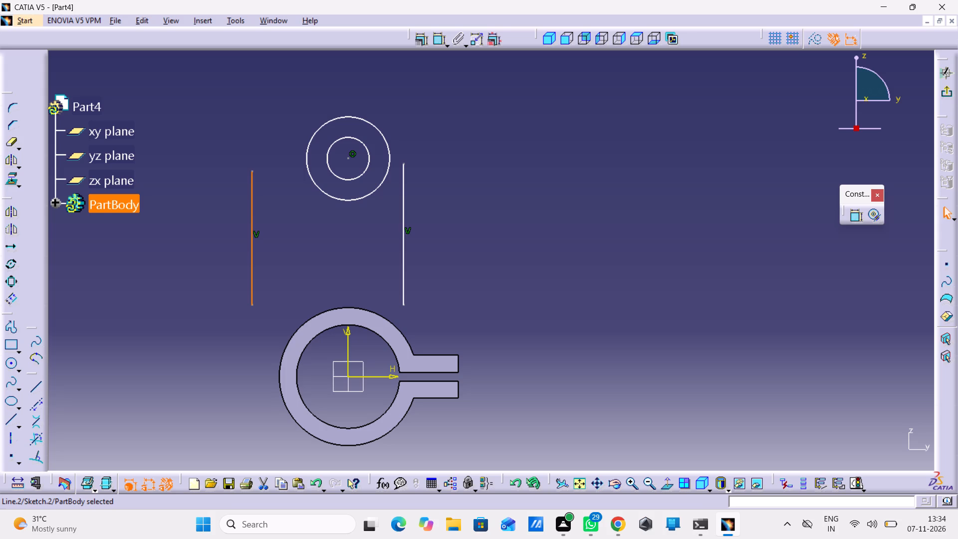
click(944, 215)
click(546, 252)
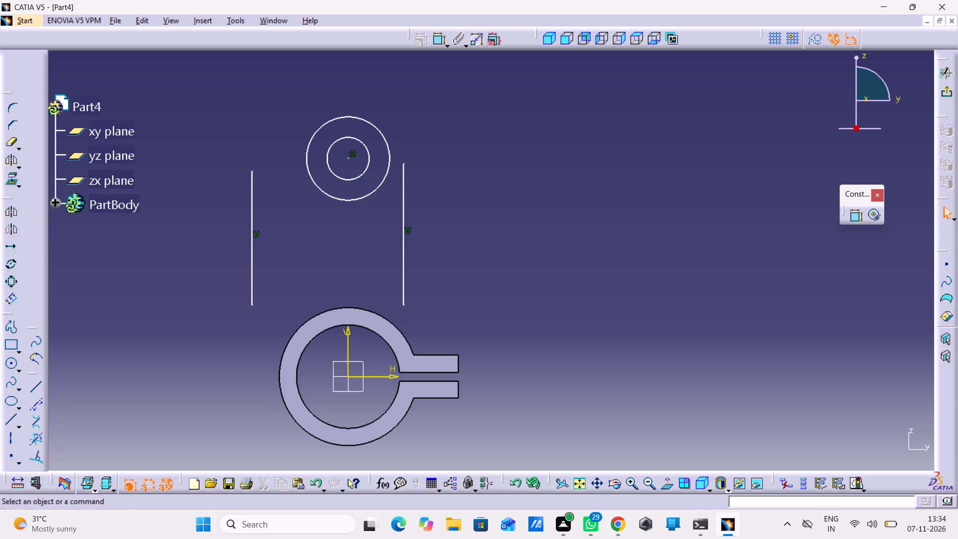
Make the upper endpoints of both vertical lines coincident with the outer circle of the new pair.
double_click(855, 219)
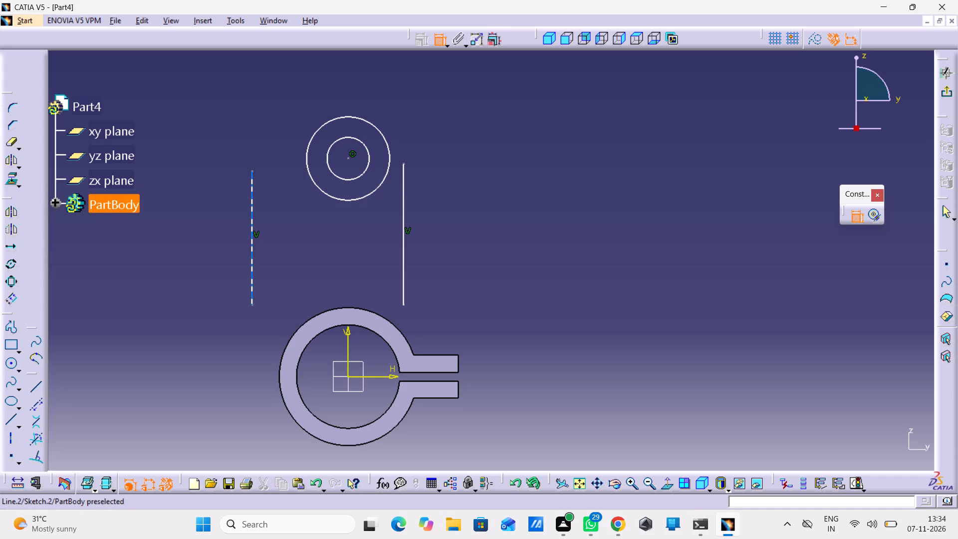
click(253, 172)
click(306, 156)
right_click(285, 206)
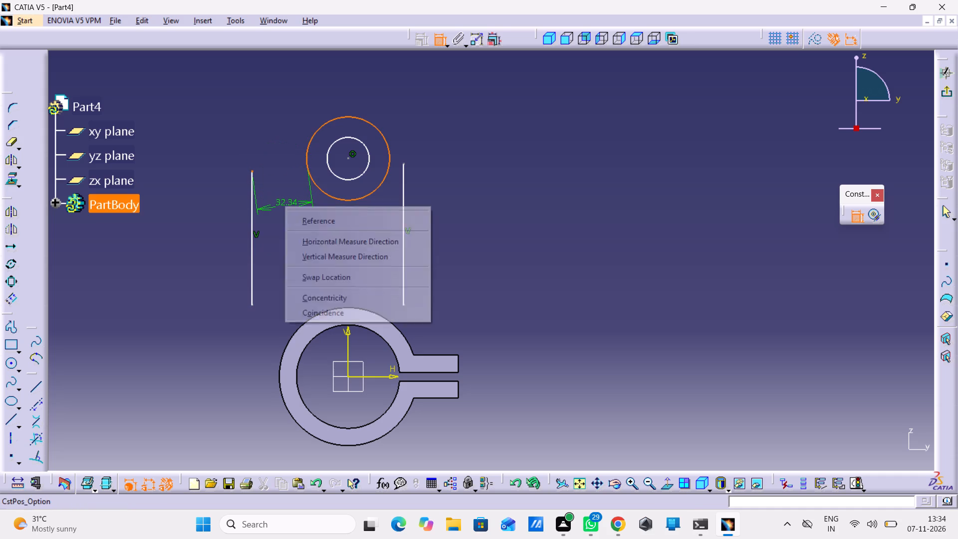
click(341, 306)
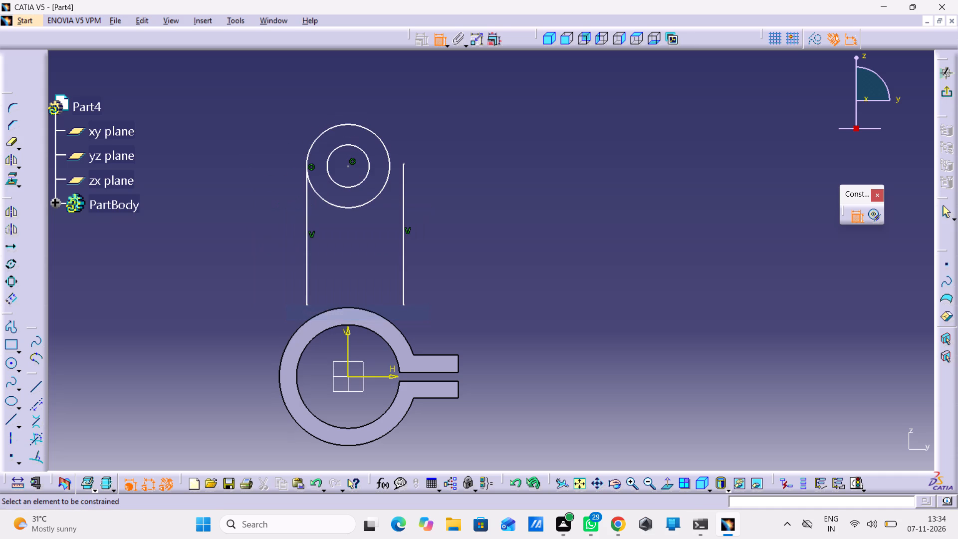
click(403, 165)
drag(389, 160, 393, 158)
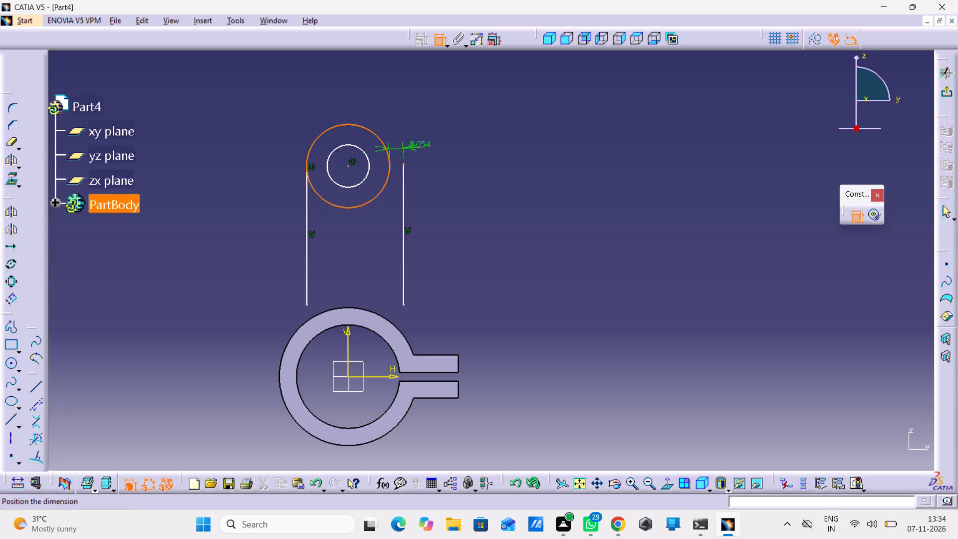
right_click(460, 123)
click(496, 225)
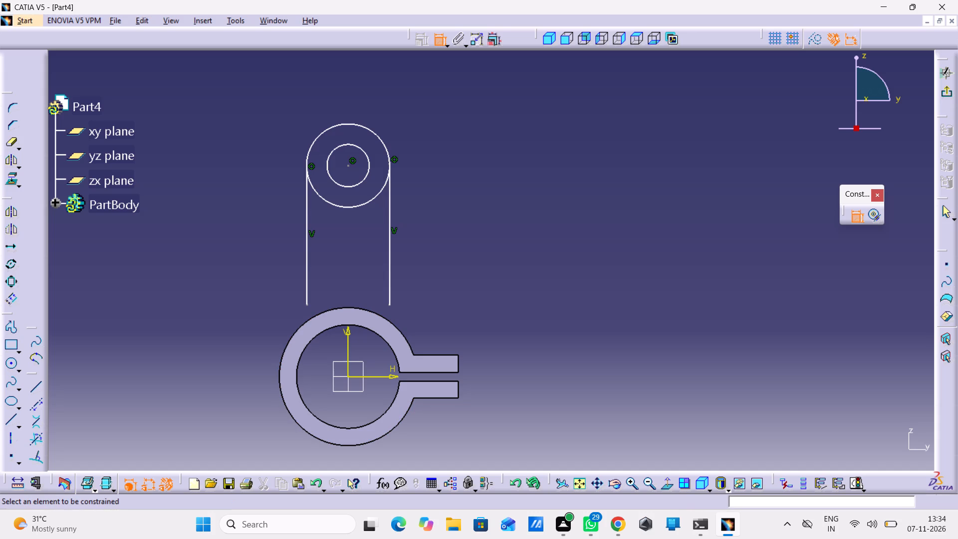
Project the clamp ring's outer circular edge onto the sketch plane.
click(12, 182)
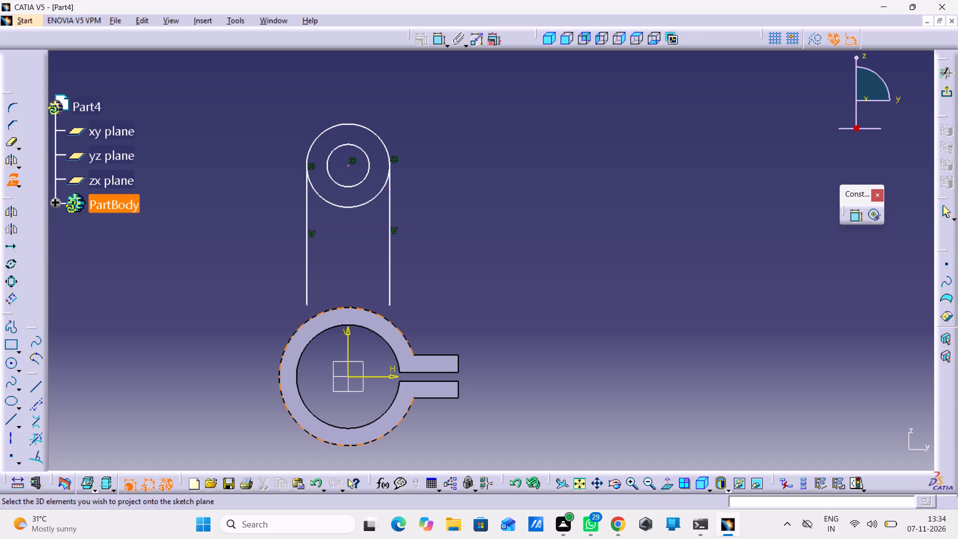
click(344, 307)
click(432, 293)
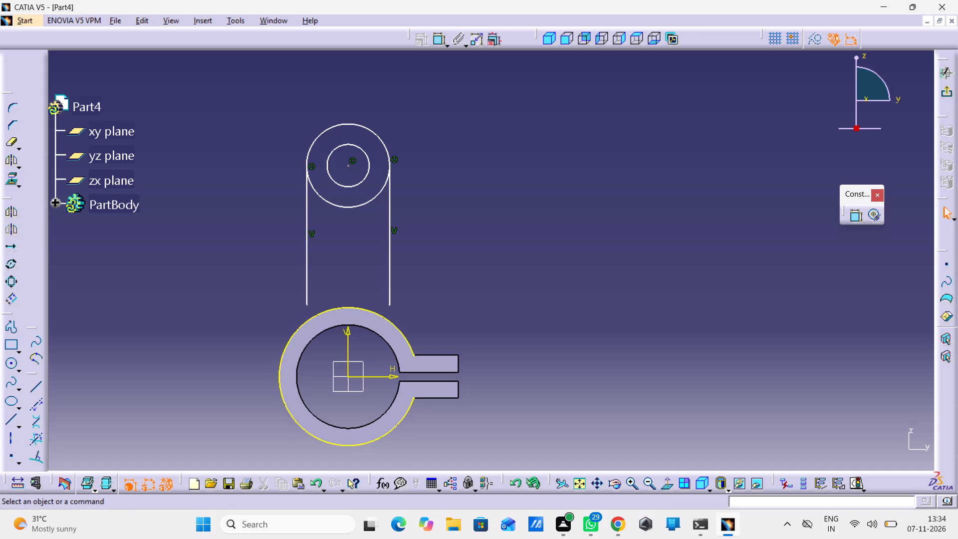
Constrain the two vertical lines to be symmetric about the sketch's vertical axis.
click(390, 304)
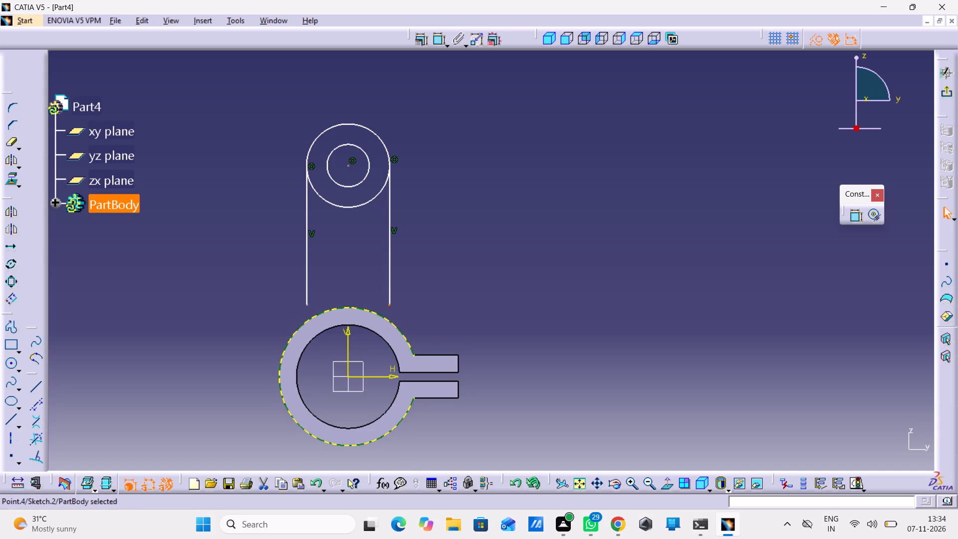
click(305, 290)
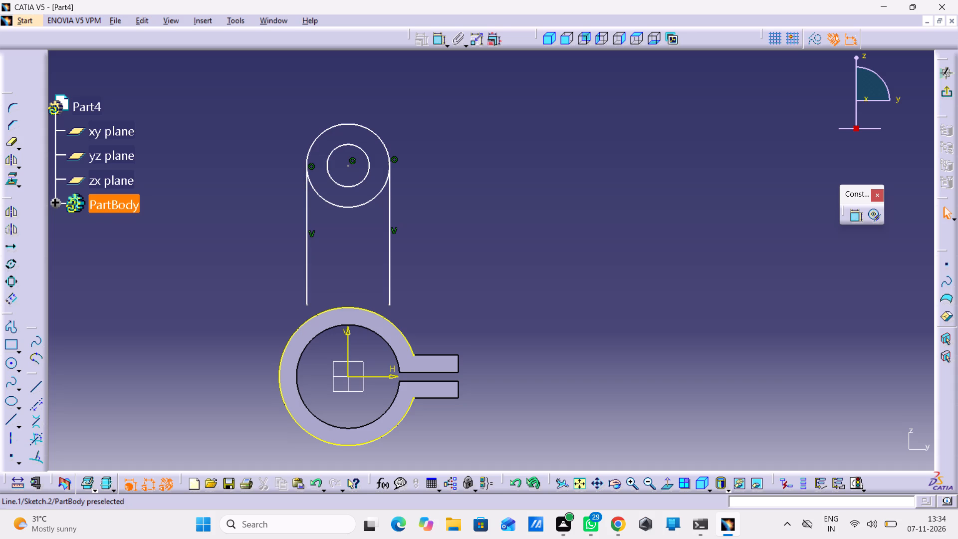
click(858, 218)
click(858, 218)
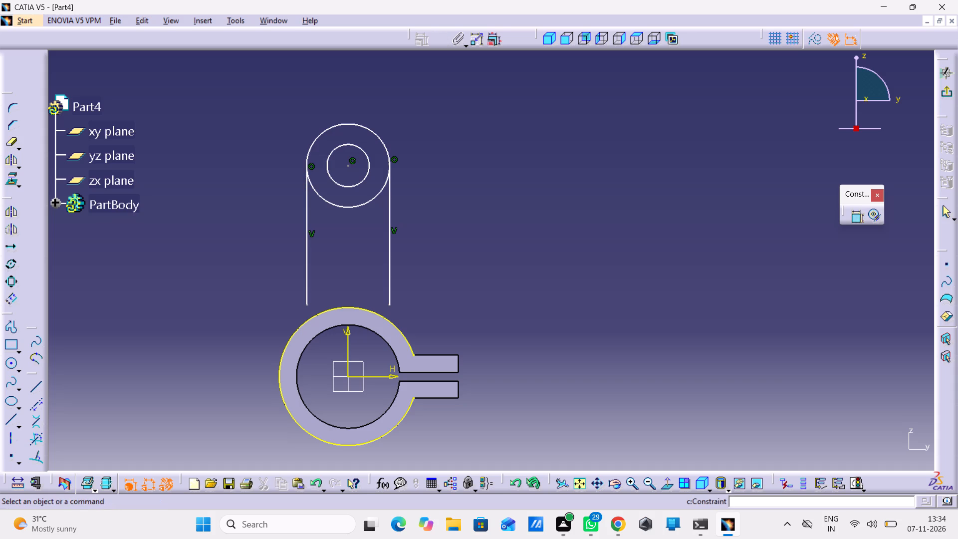
double_click(858, 217)
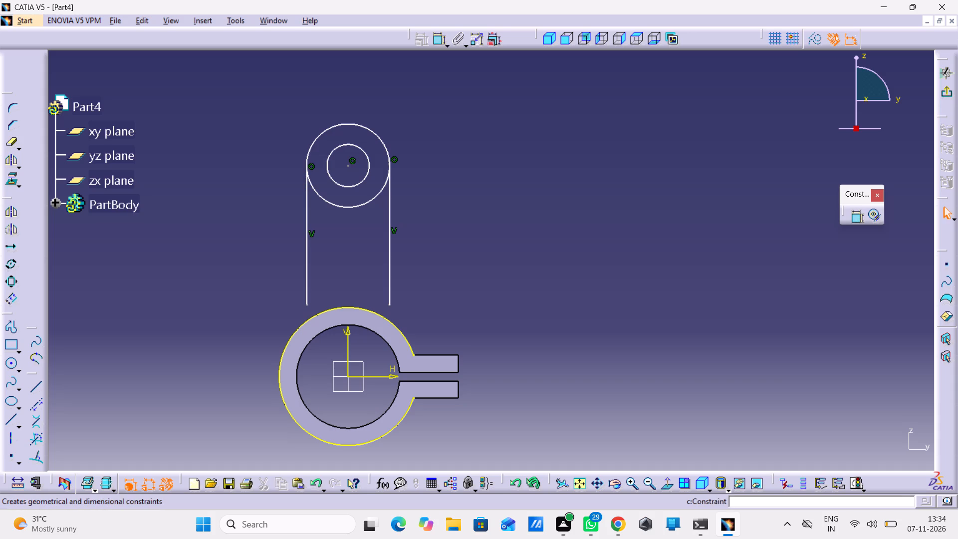
double_click(864, 223)
click(300, 235)
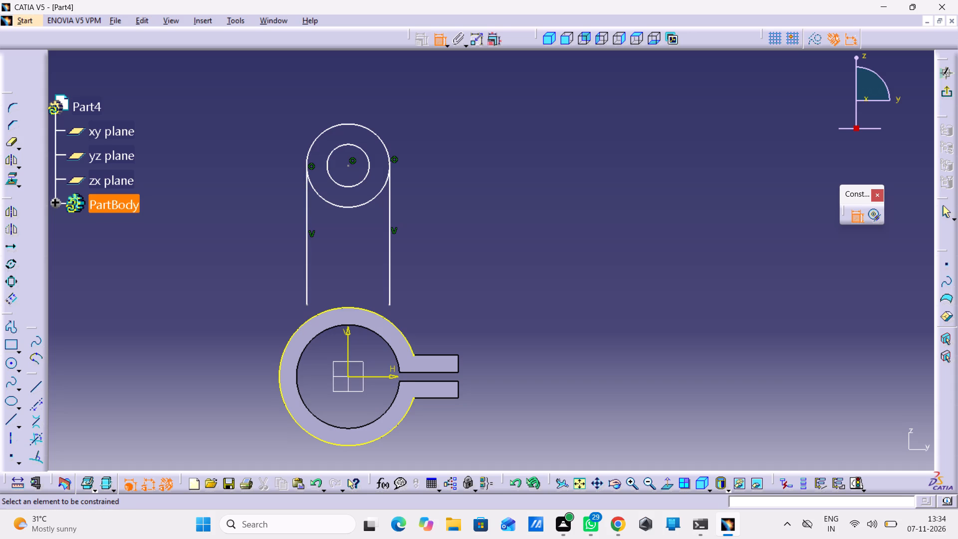
click(306, 246)
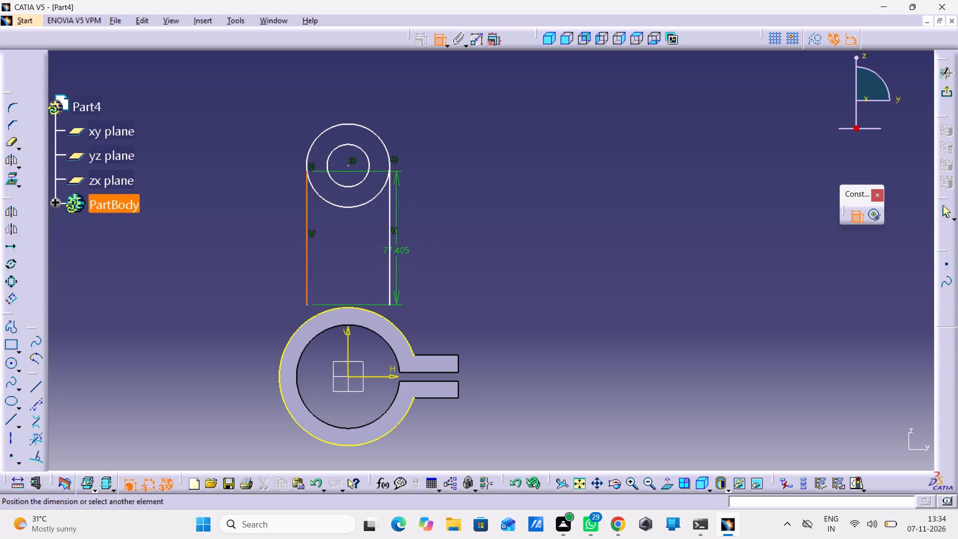
click(390, 258)
right_drag(459, 228, 460, 245)
click(485, 350)
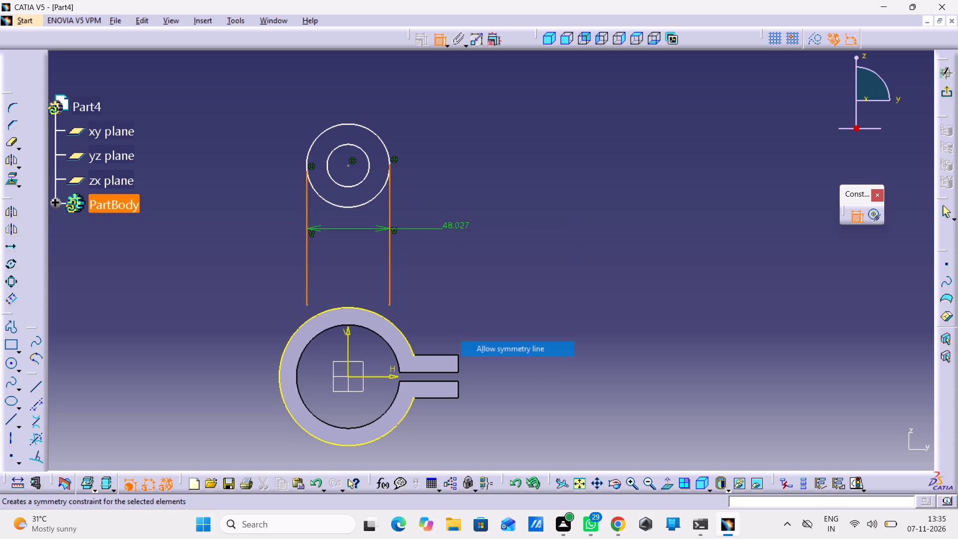
click(346, 332)
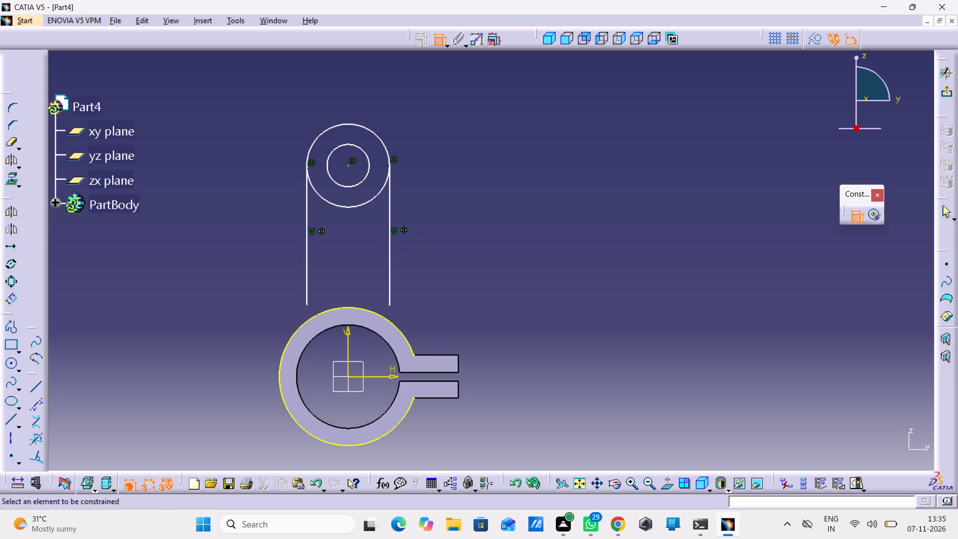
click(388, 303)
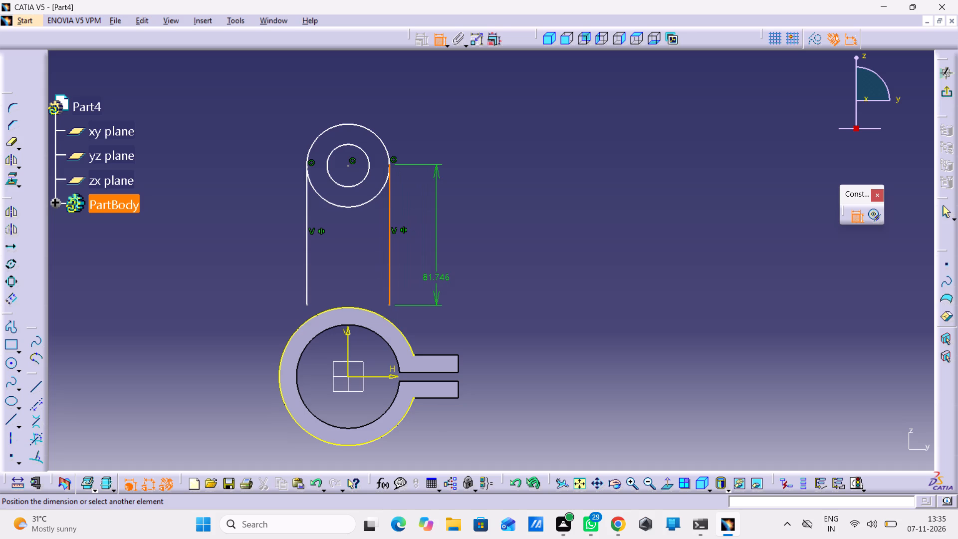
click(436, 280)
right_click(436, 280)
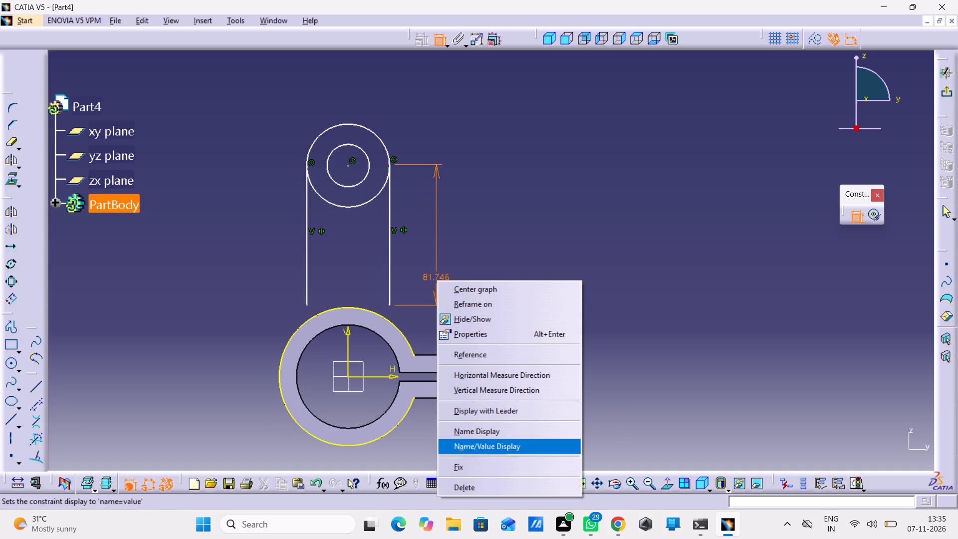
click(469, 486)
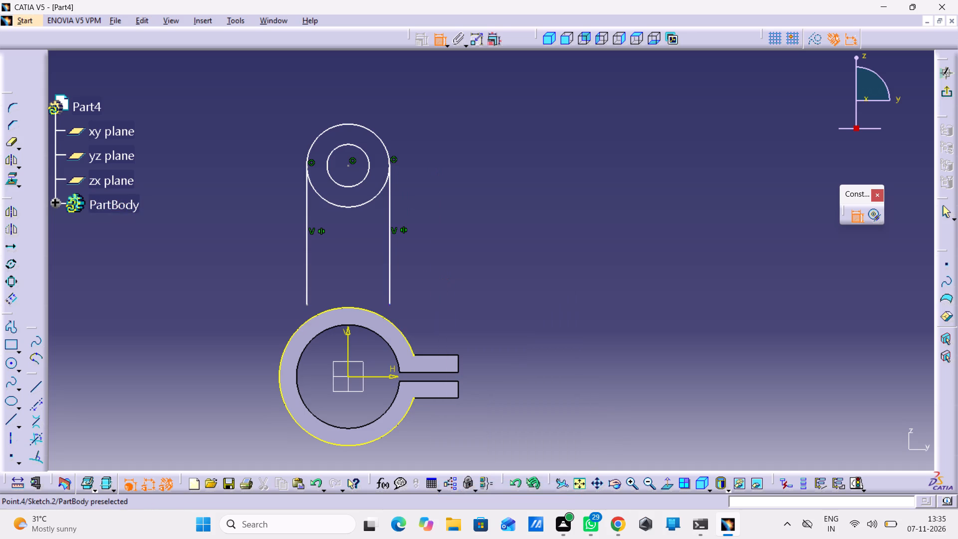
Make the lower endpoints of both vertical lines coincident with the projected outer circle of the clamp ring.
click(388, 306)
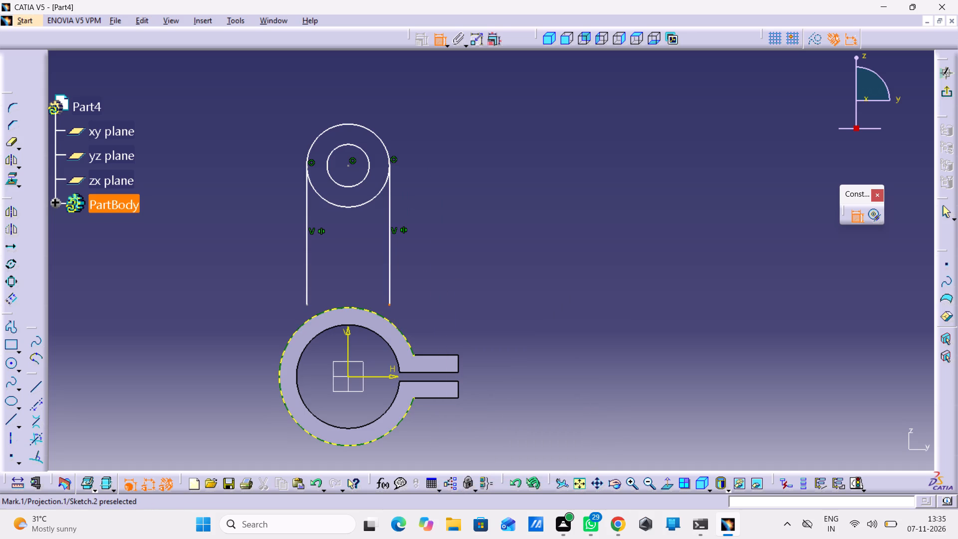
click(384, 317)
right_click(452, 299)
click(479, 405)
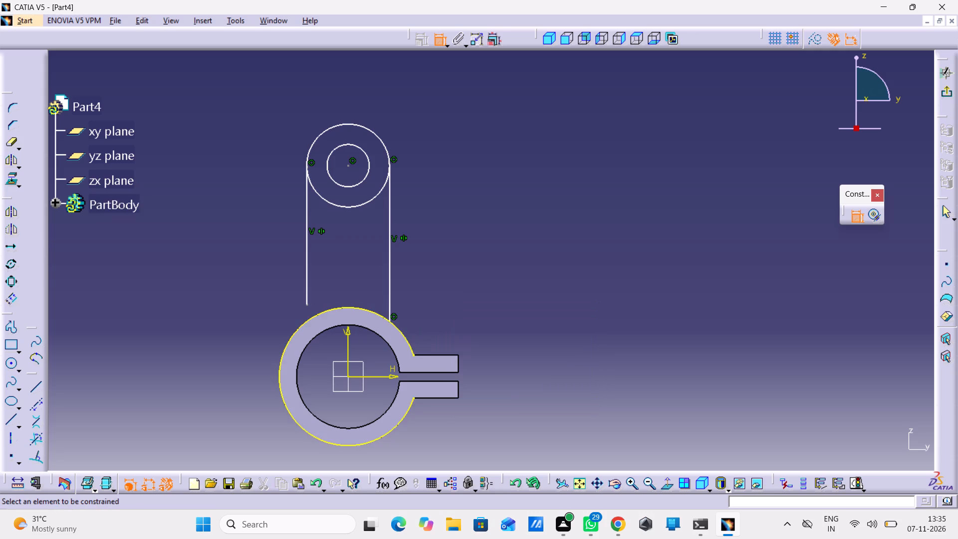
click(306, 306)
click(309, 316)
right_click(244, 303)
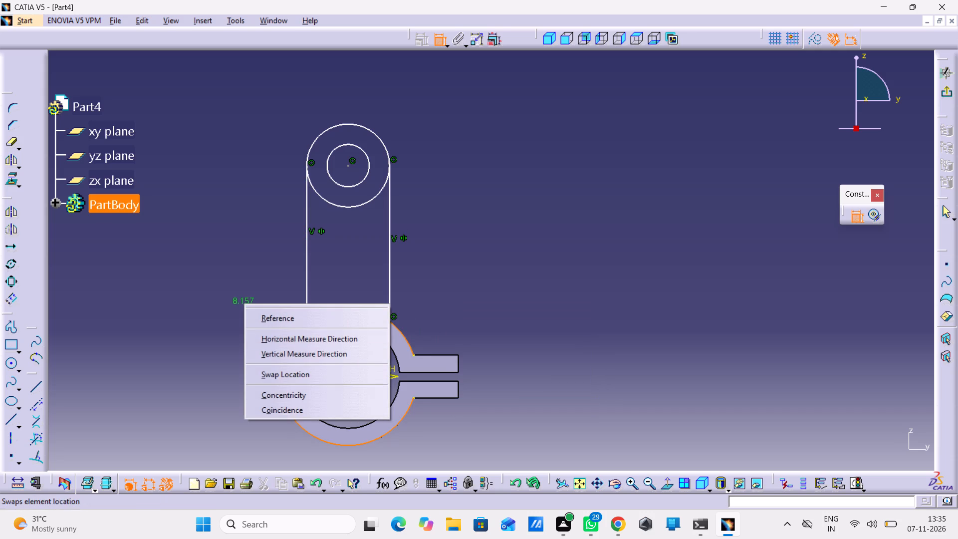
click(278, 402)
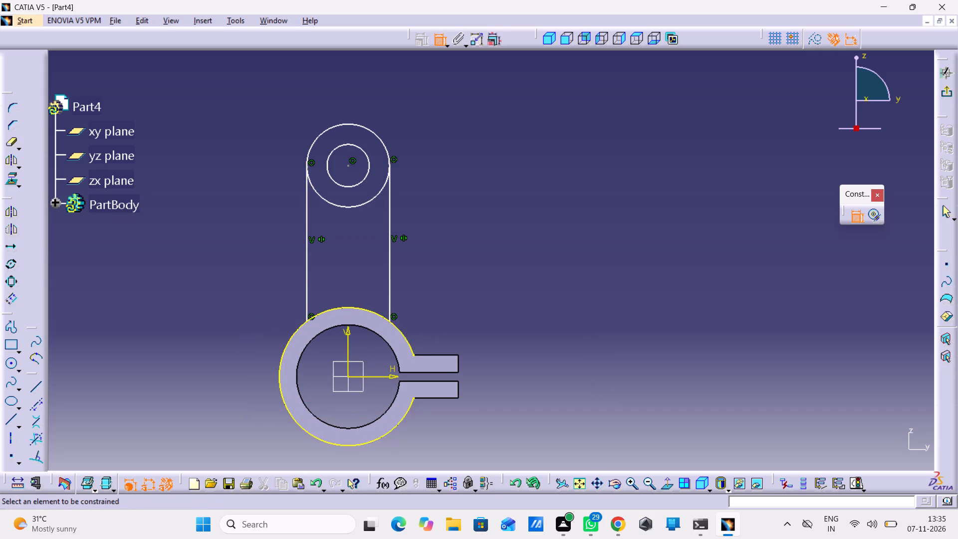
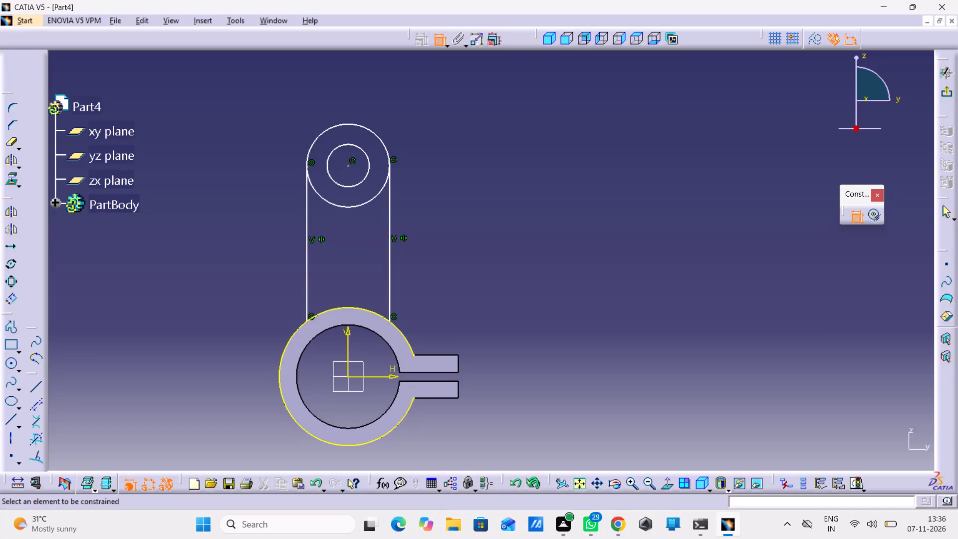
Exit the arm sketch and undo it, removing the whole eye-and-lines profile from the part.
click(945, 88)
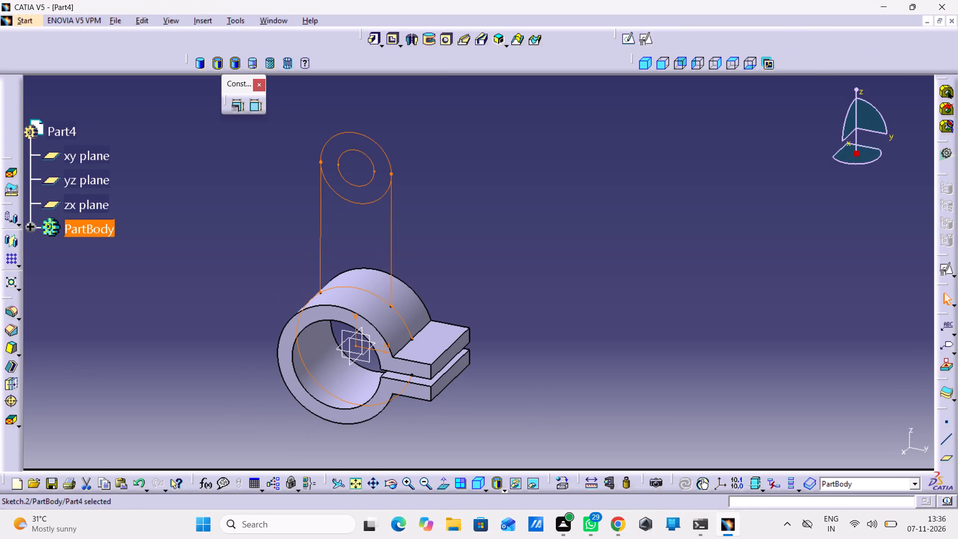
key(ctrl+z)
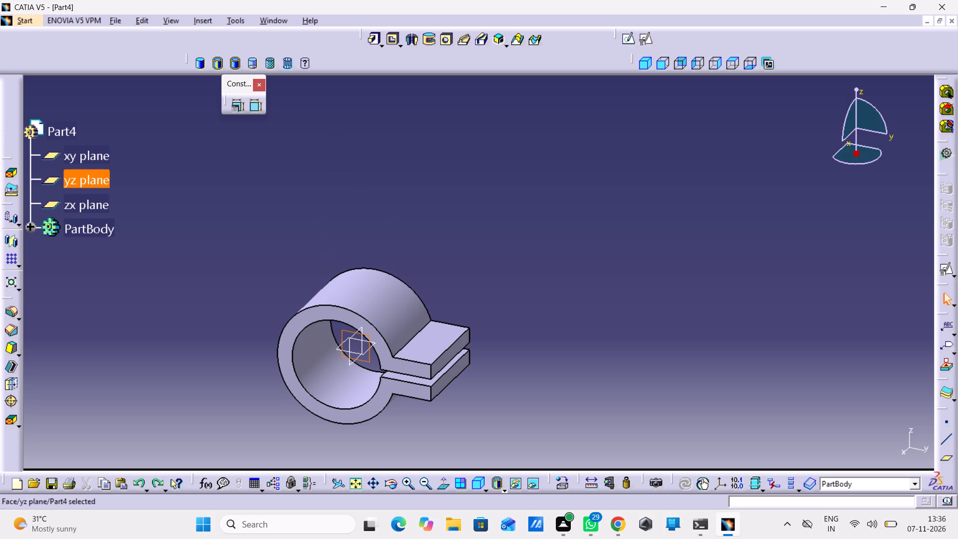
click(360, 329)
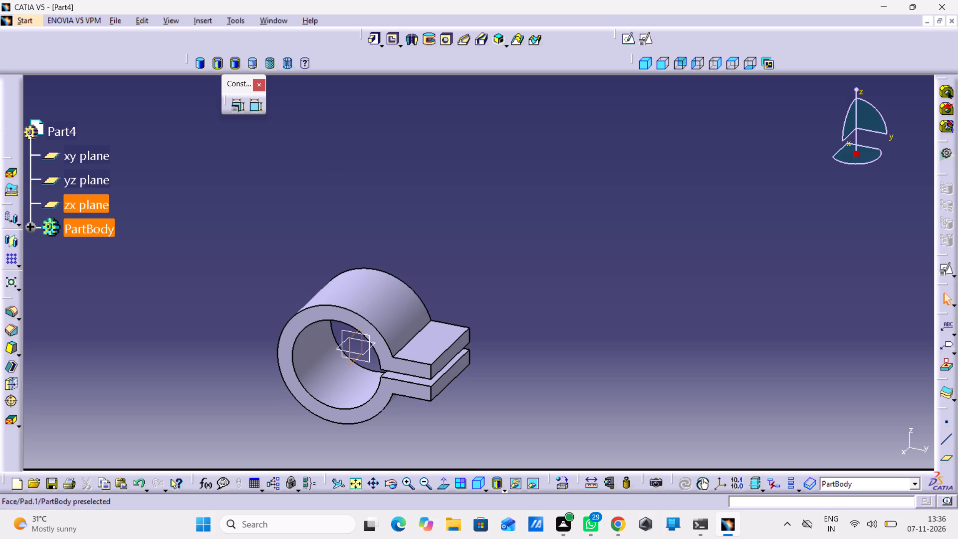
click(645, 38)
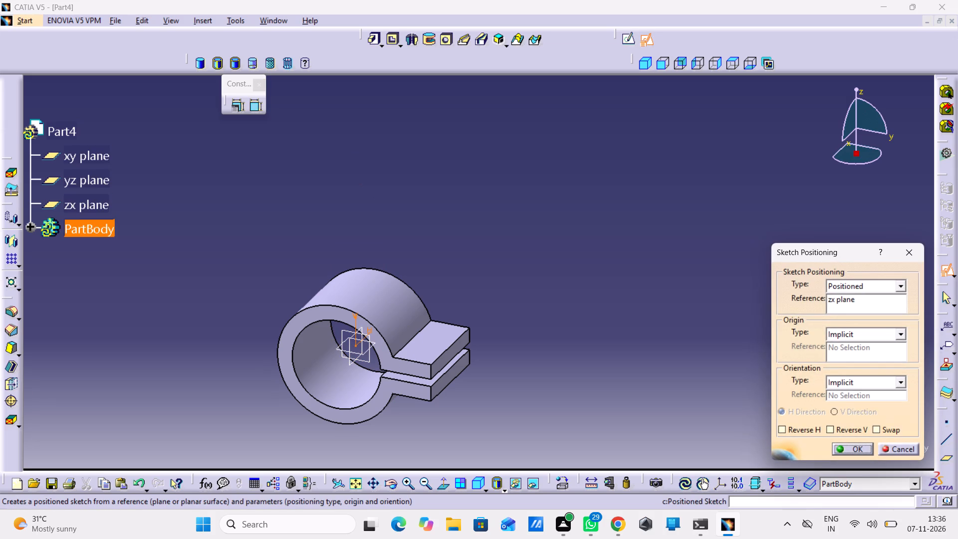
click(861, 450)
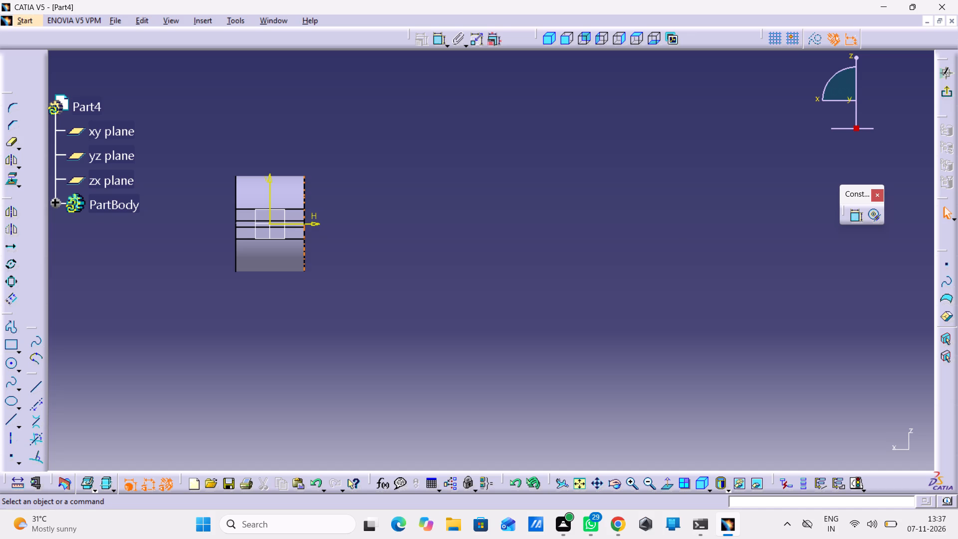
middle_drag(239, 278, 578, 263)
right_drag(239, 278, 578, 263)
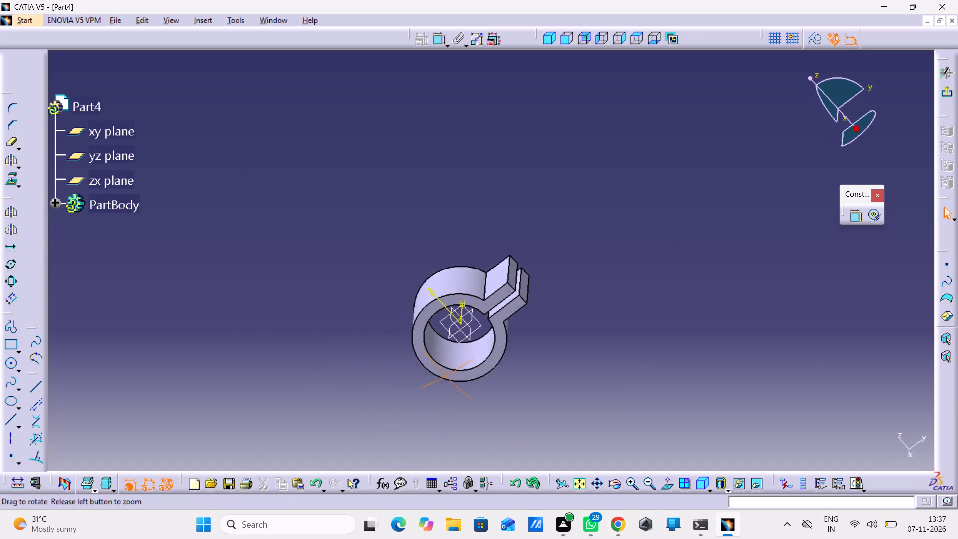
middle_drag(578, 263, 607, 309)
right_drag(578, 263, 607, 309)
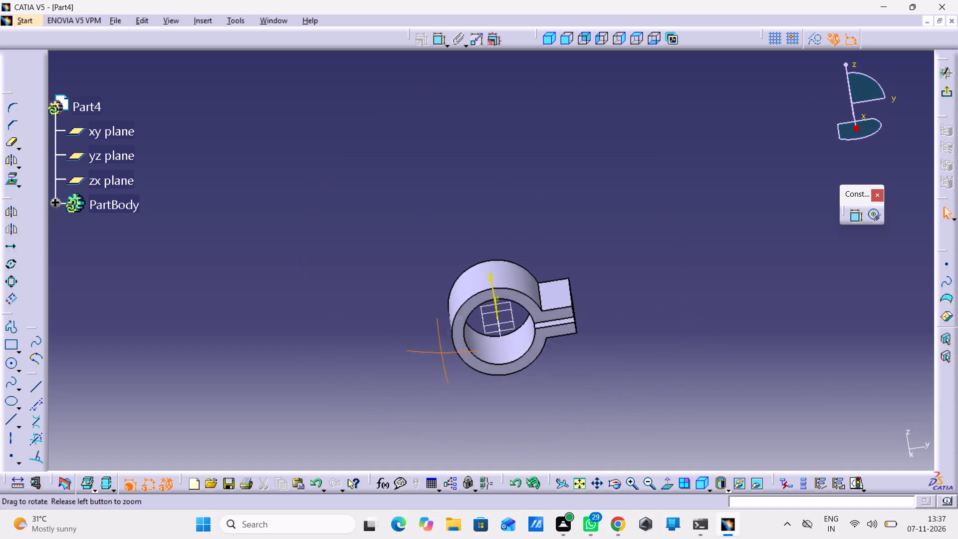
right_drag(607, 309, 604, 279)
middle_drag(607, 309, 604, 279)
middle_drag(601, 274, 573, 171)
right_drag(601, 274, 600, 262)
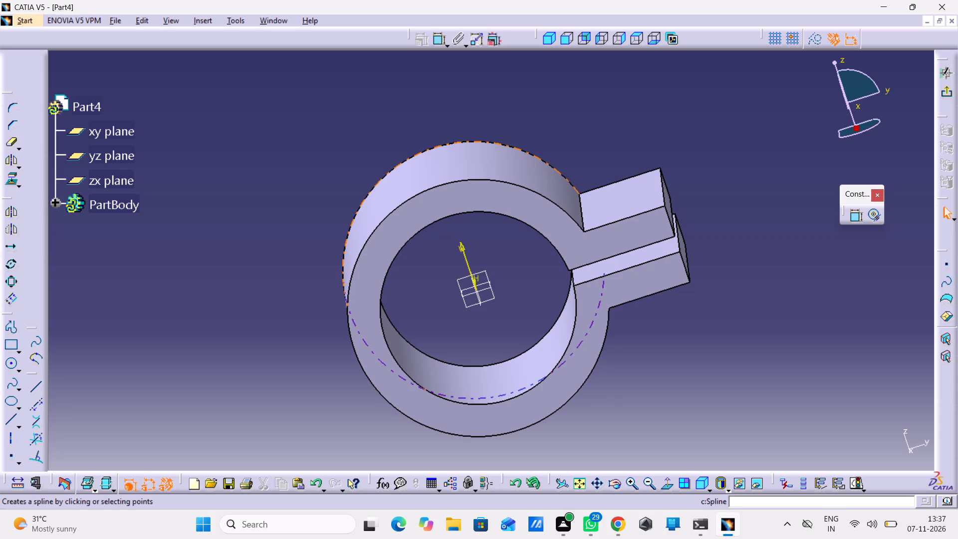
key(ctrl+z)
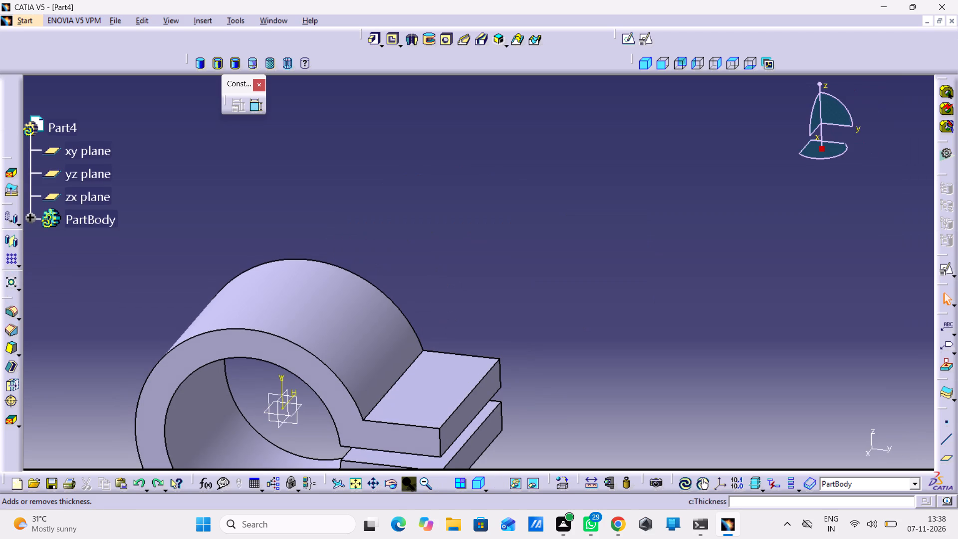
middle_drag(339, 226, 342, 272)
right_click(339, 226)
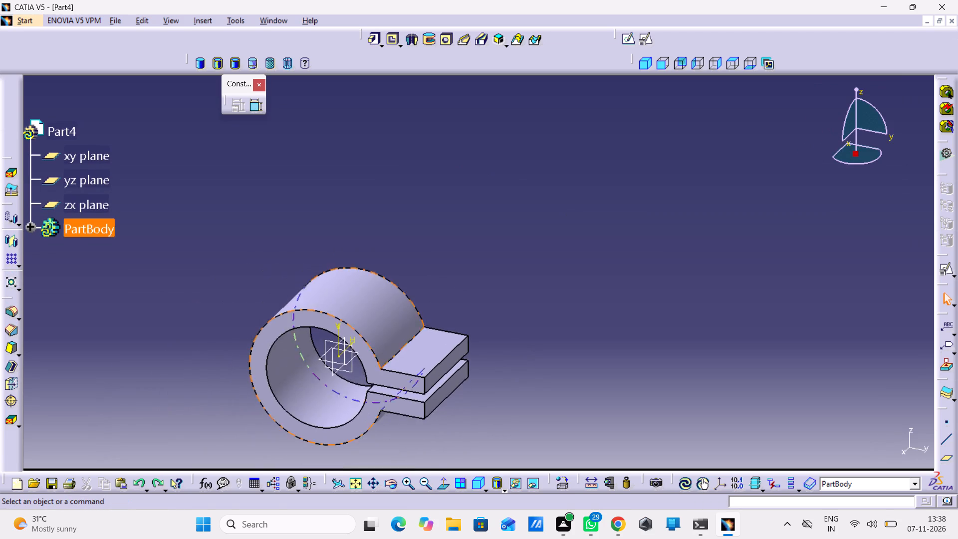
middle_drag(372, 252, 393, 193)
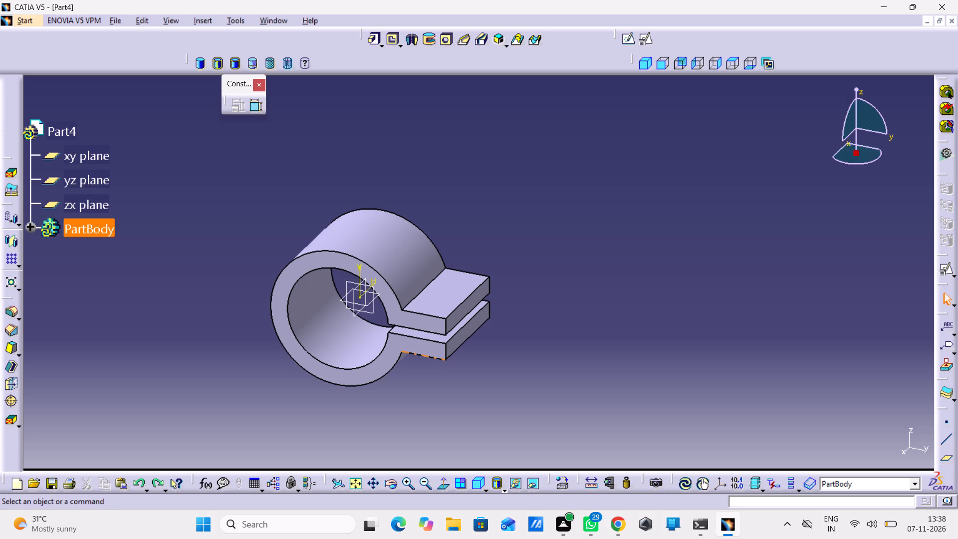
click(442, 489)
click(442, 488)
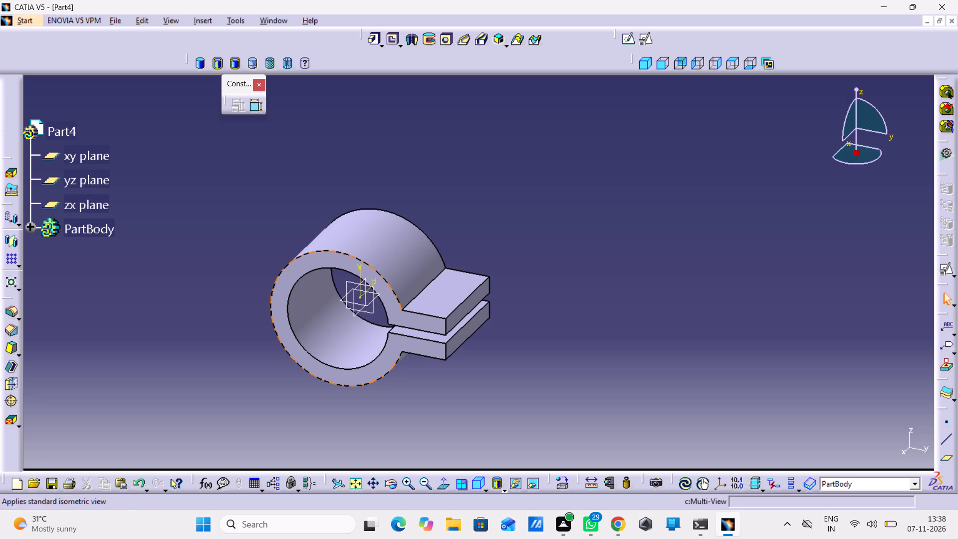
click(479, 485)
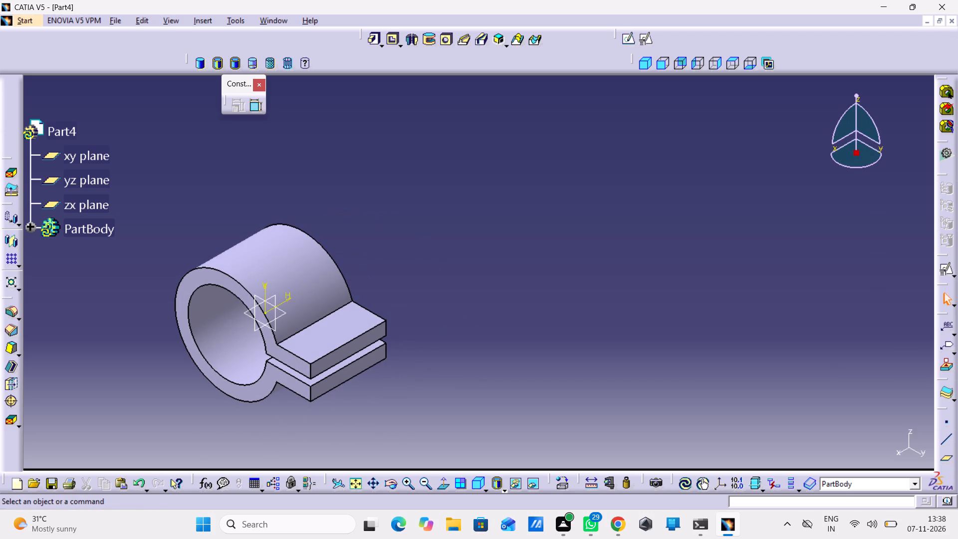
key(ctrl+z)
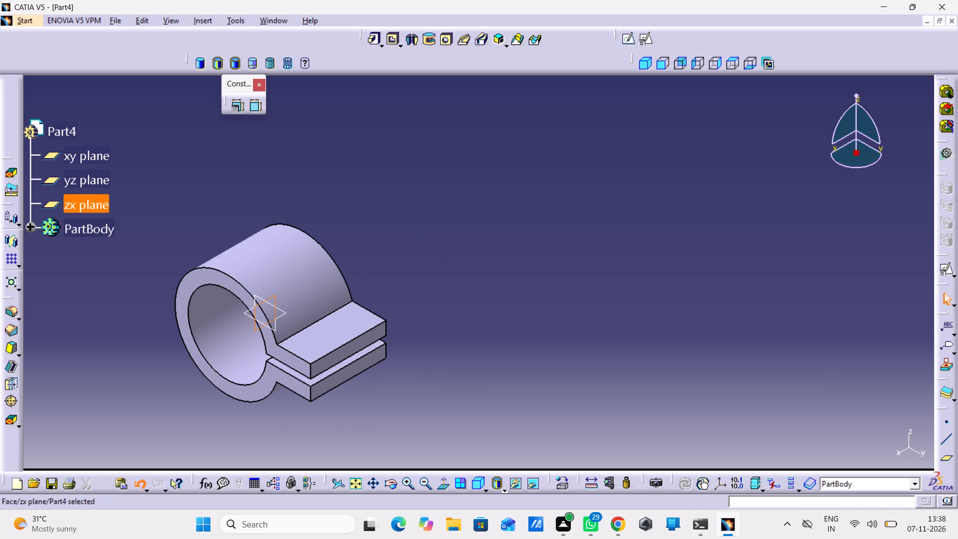
Start a positioned sketch on the yz plane with implicit origin and orientation.
click(275, 330)
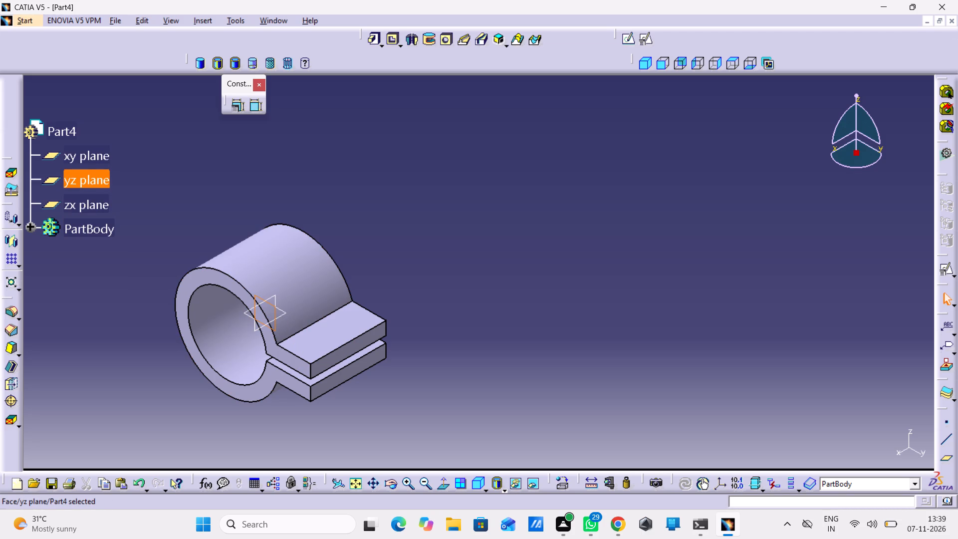
click(651, 42)
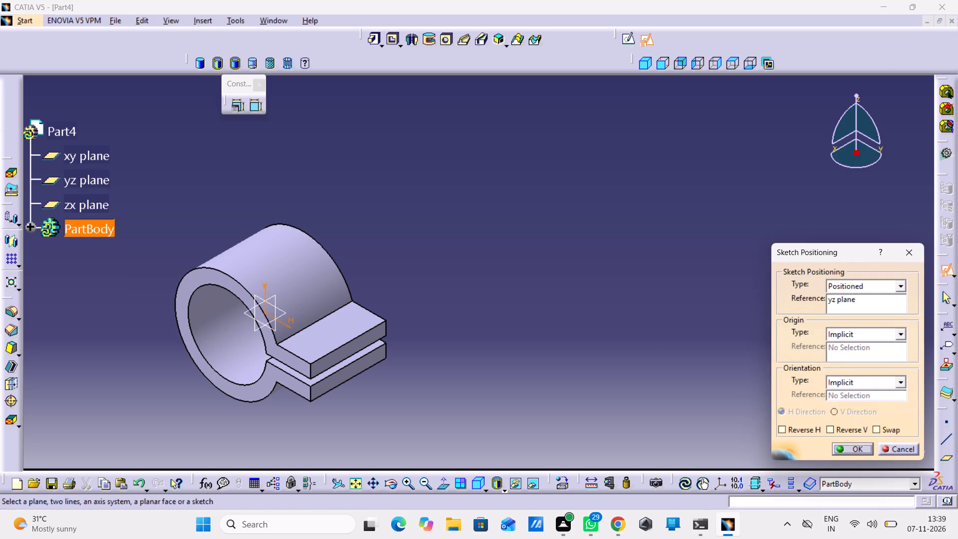
click(859, 446)
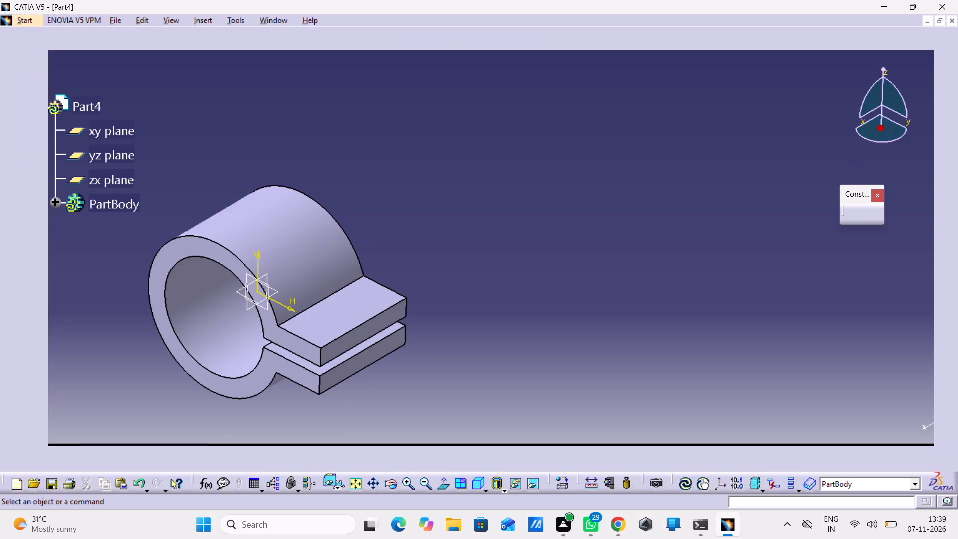
Sketch a circle of about 37 mm radius beyond the free ends of the clamp lugs, clear of the ring.
middle_click(564, 301)
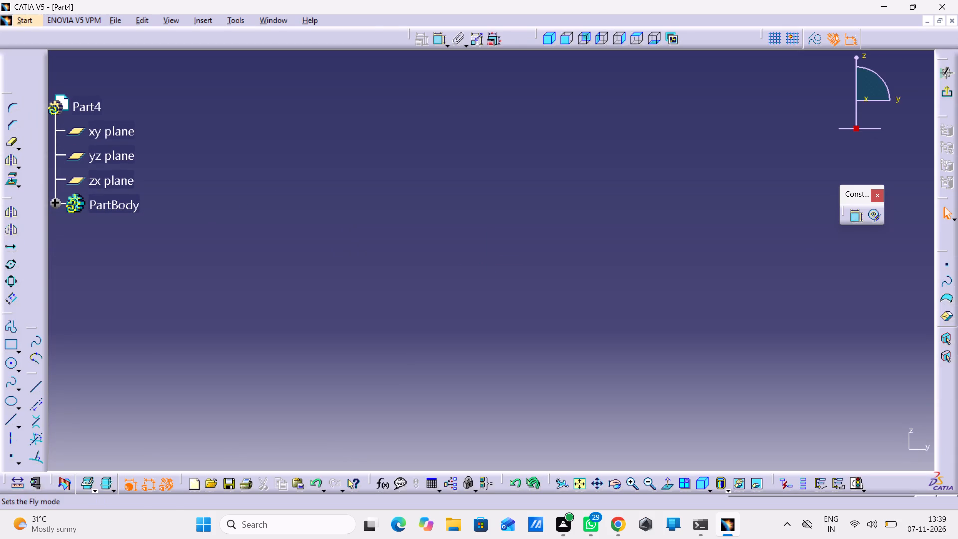
click(577, 483)
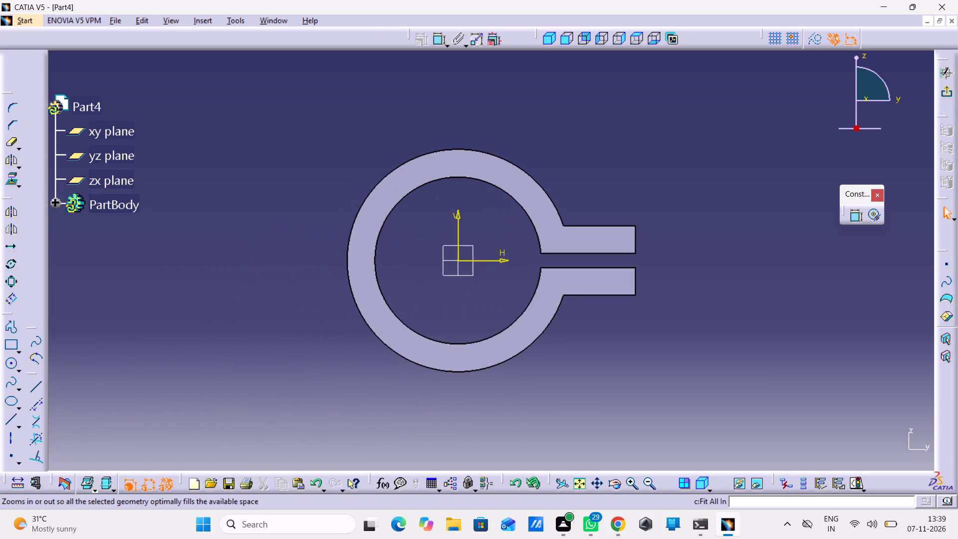
click(8, 360)
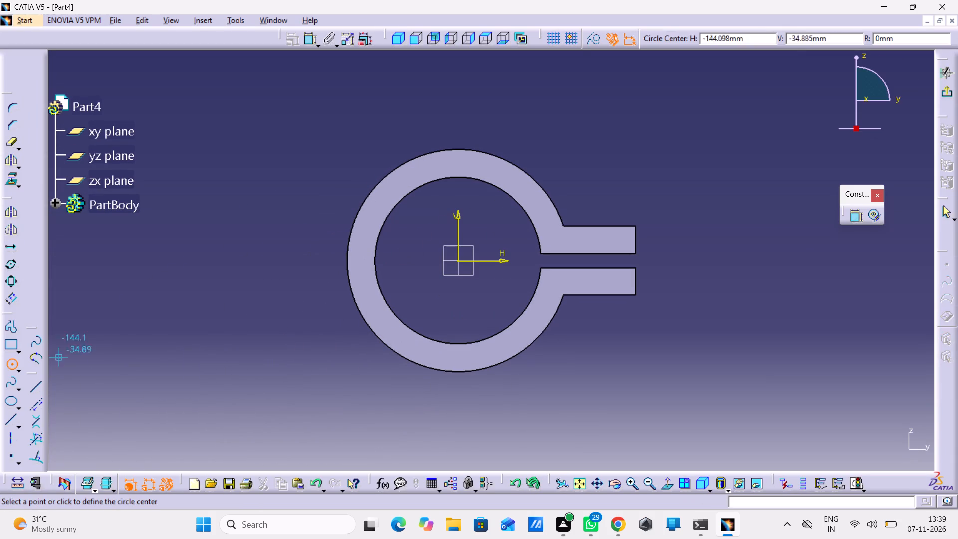
middle_drag(376, 313, 195, 333)
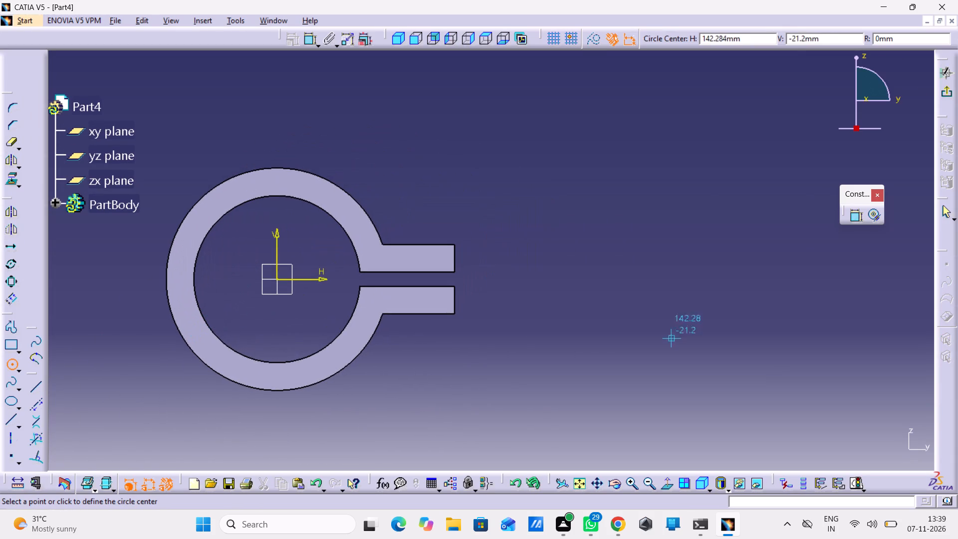
click(692, 241)
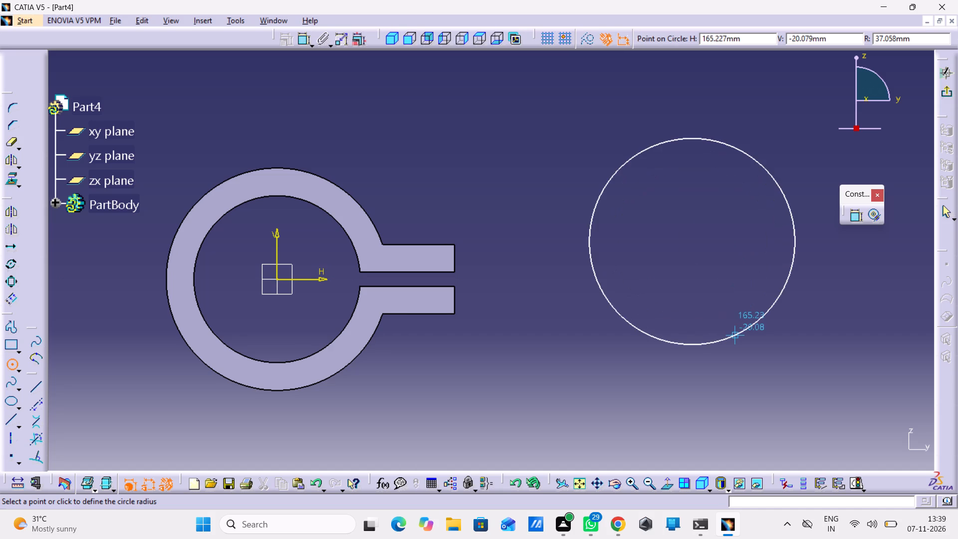
click(735, 335)
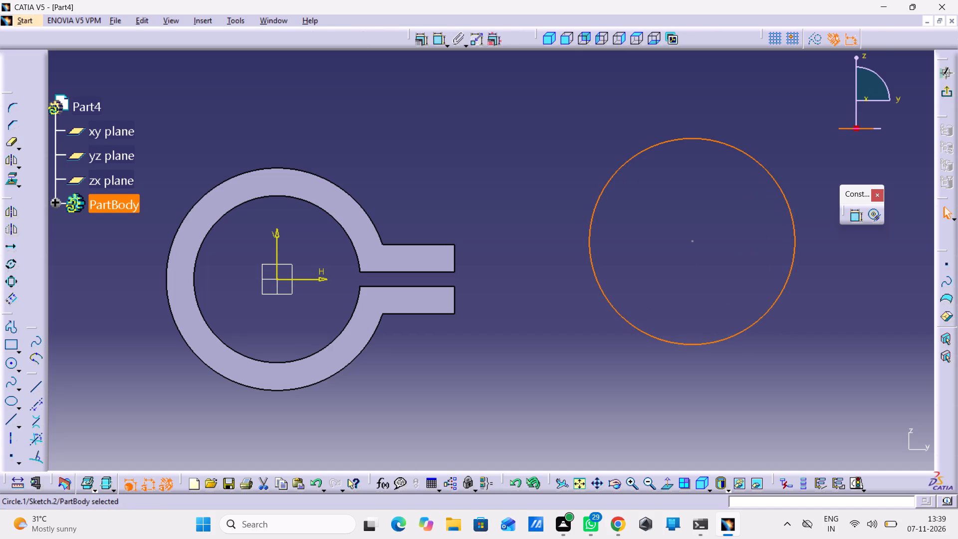
click(671, 186)
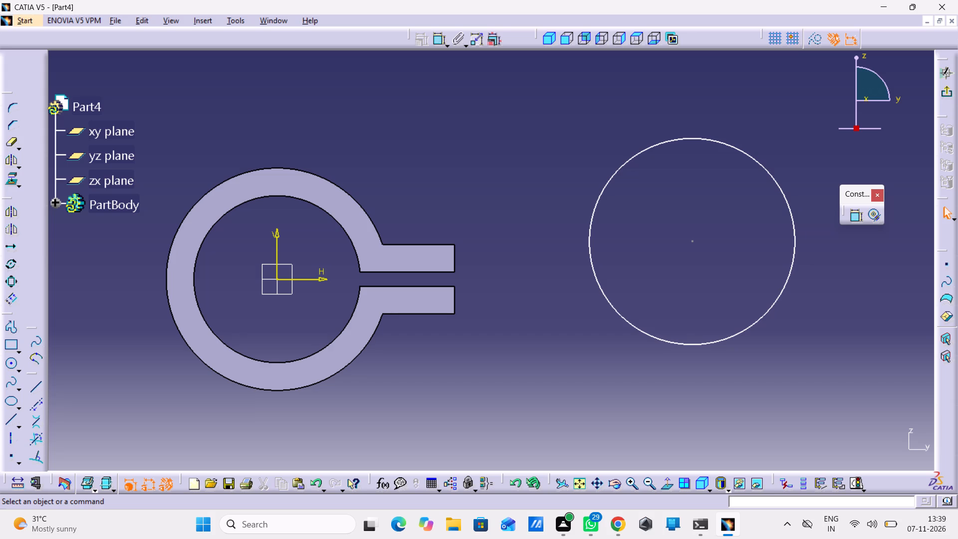
Dimension the new circle's radius and set it to 40 mm.
double_click(853, 217)
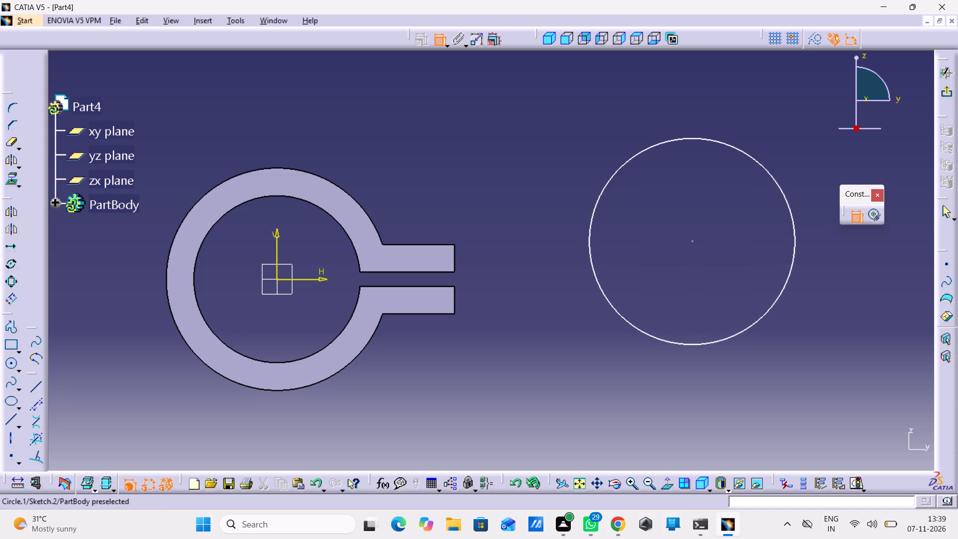
click(781, 291)
click(797, 340)
double_click(795, 332)
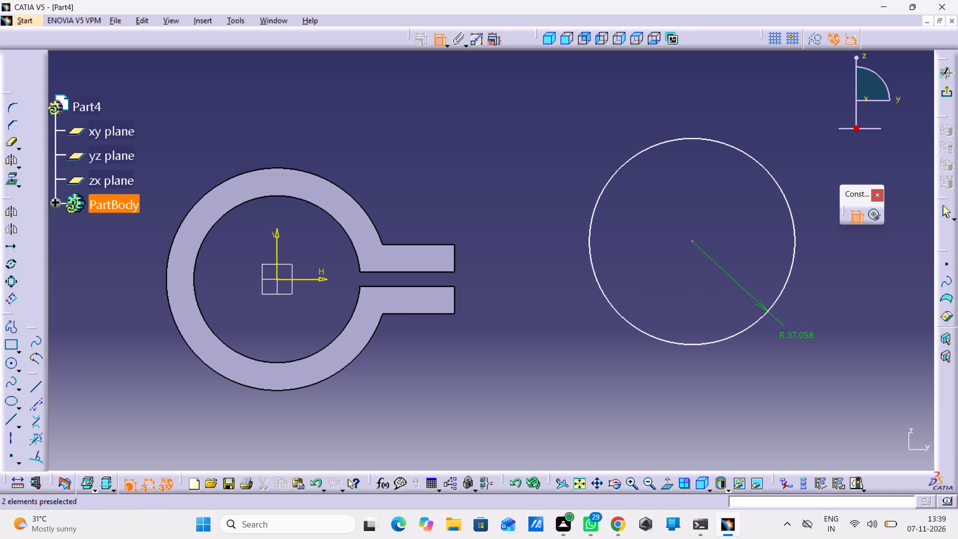
text(40)
key(Return)
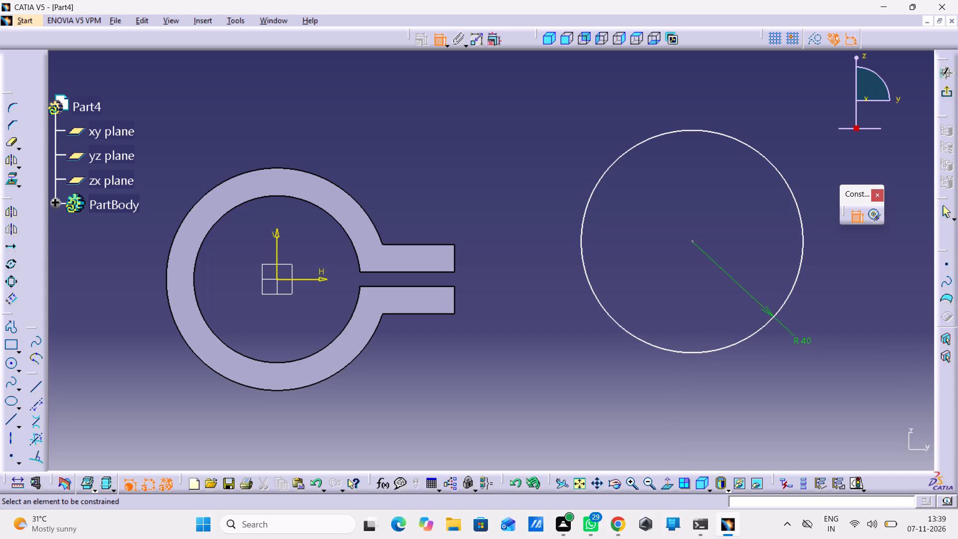
click(857, 218)
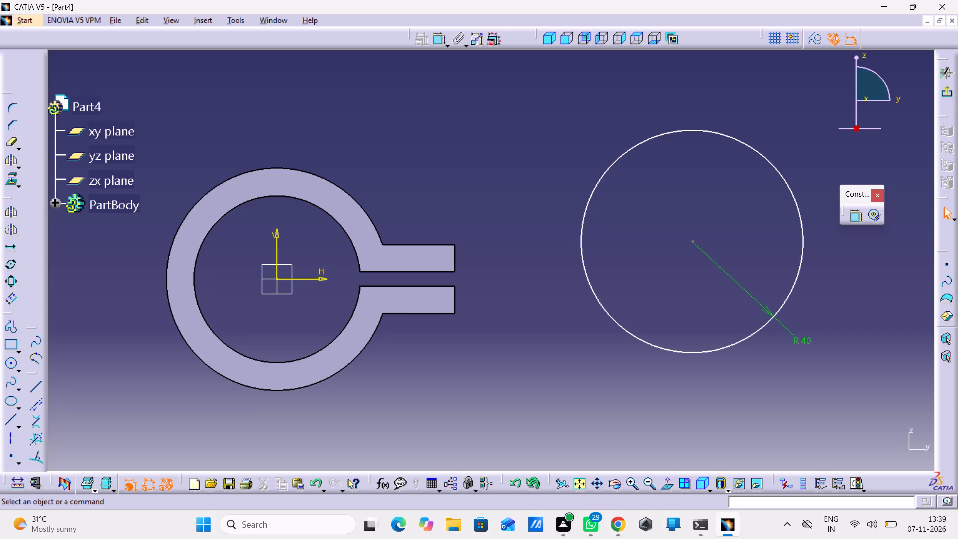
Reposition the circle's radius dimension so its label sits just outside the lower part of the circle.
drag(800, 337, 823, 243)
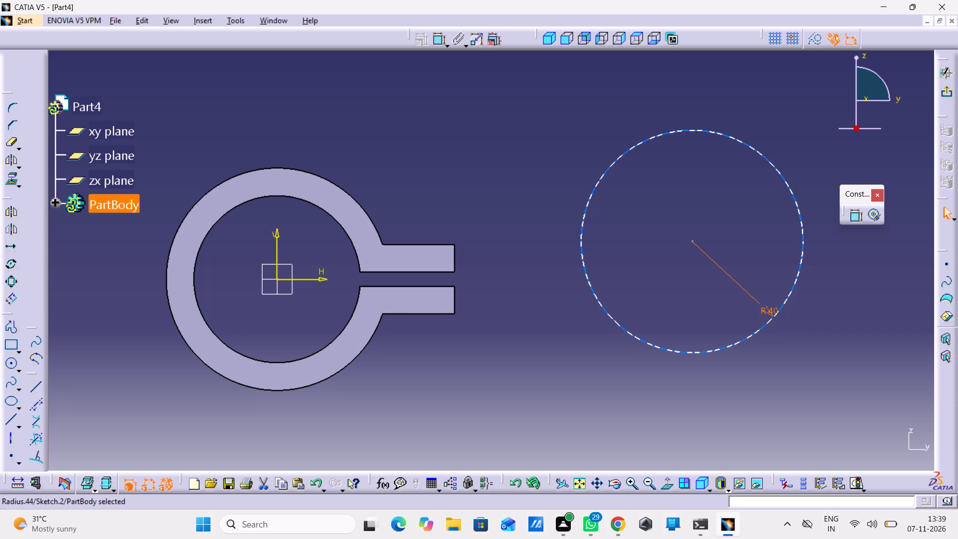
drag(765, 310, 790, 351)
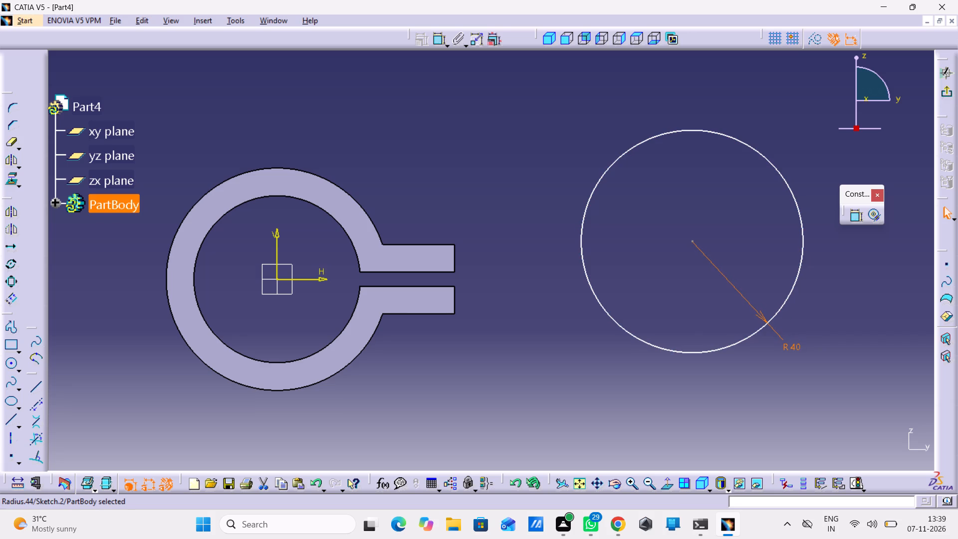
click(811, 329)
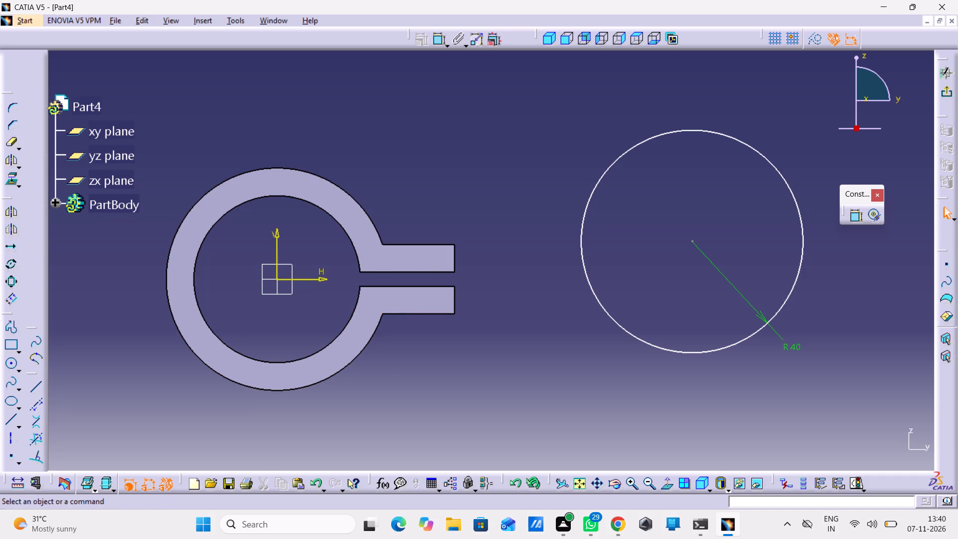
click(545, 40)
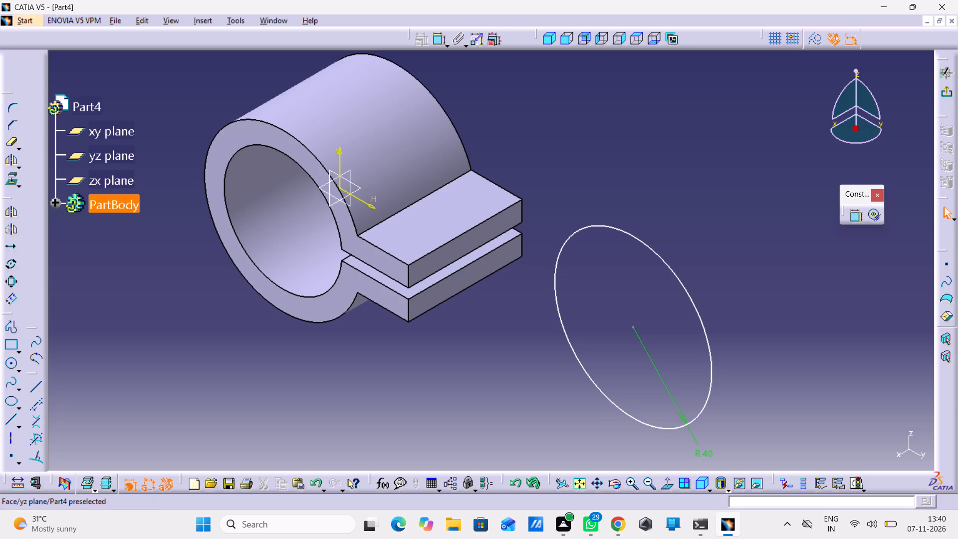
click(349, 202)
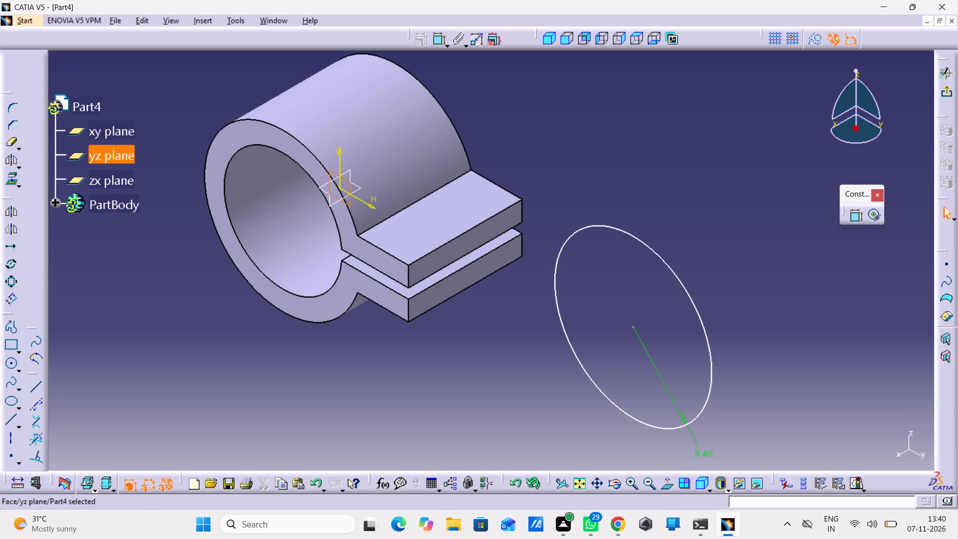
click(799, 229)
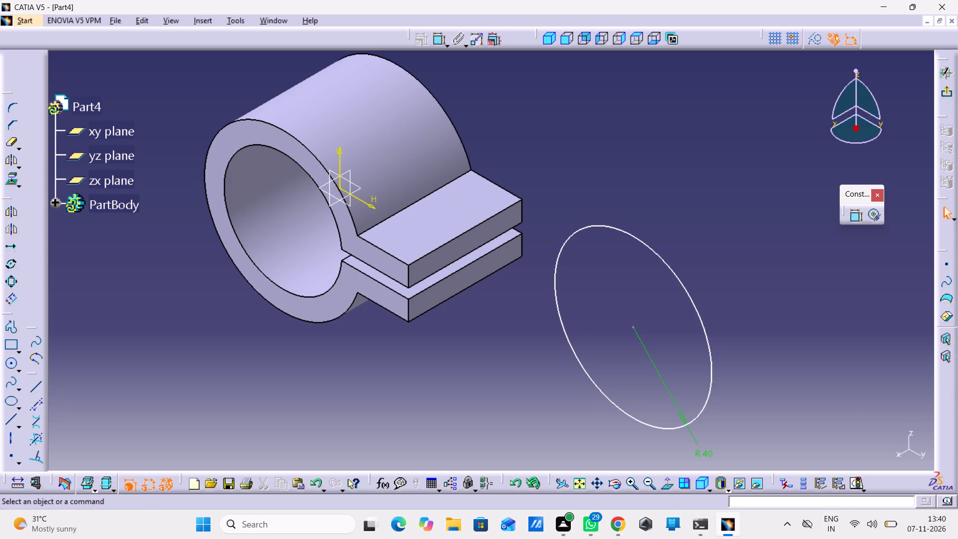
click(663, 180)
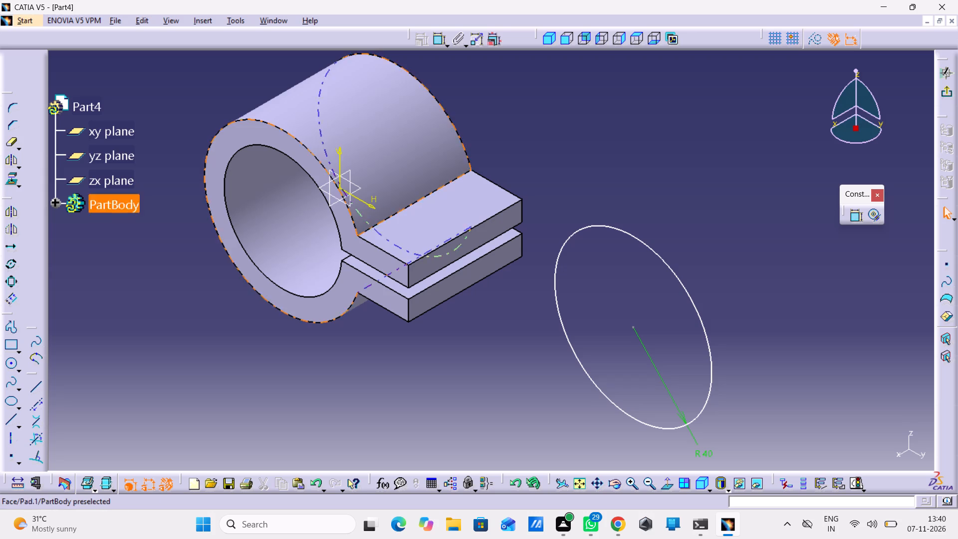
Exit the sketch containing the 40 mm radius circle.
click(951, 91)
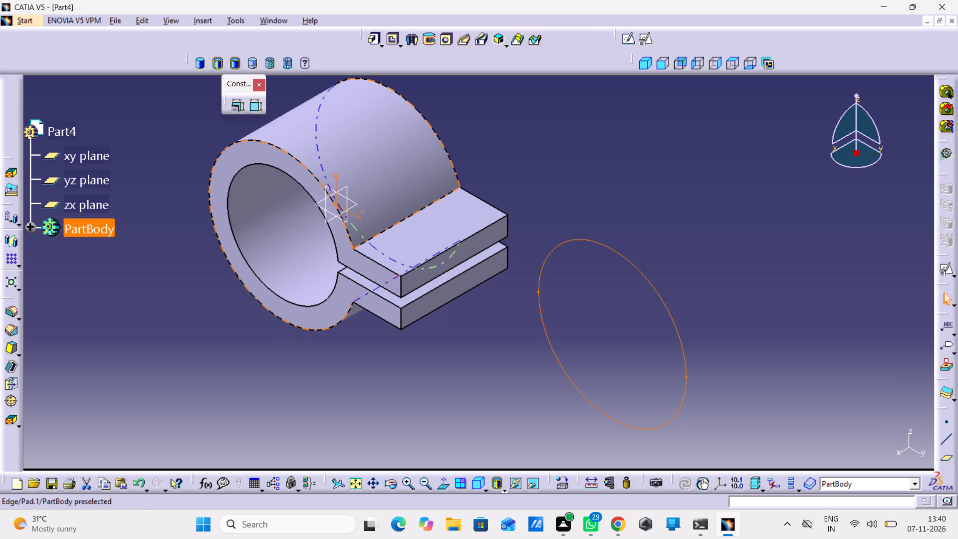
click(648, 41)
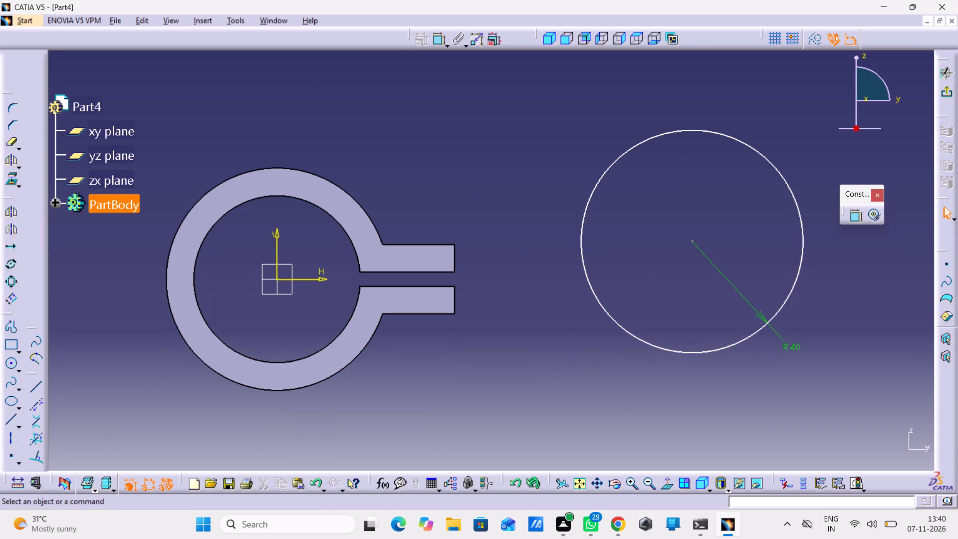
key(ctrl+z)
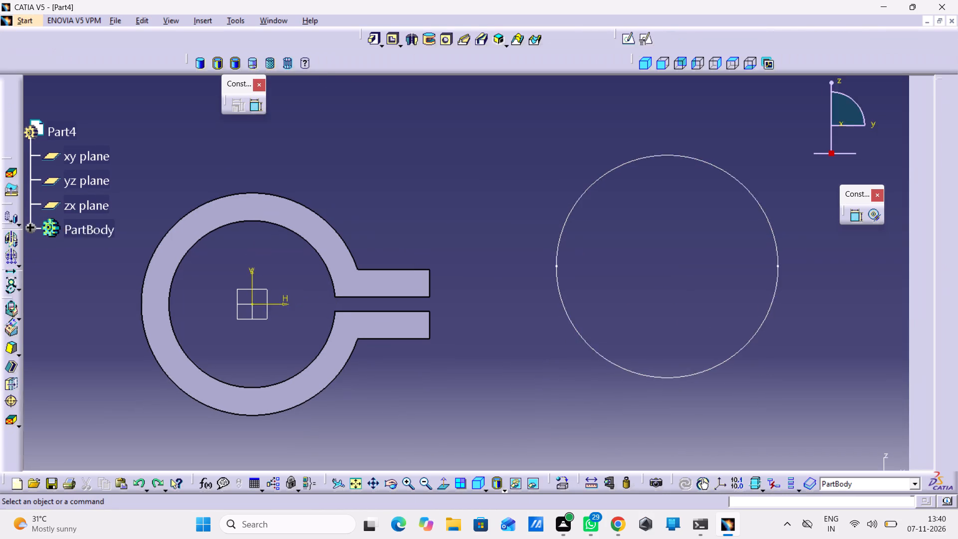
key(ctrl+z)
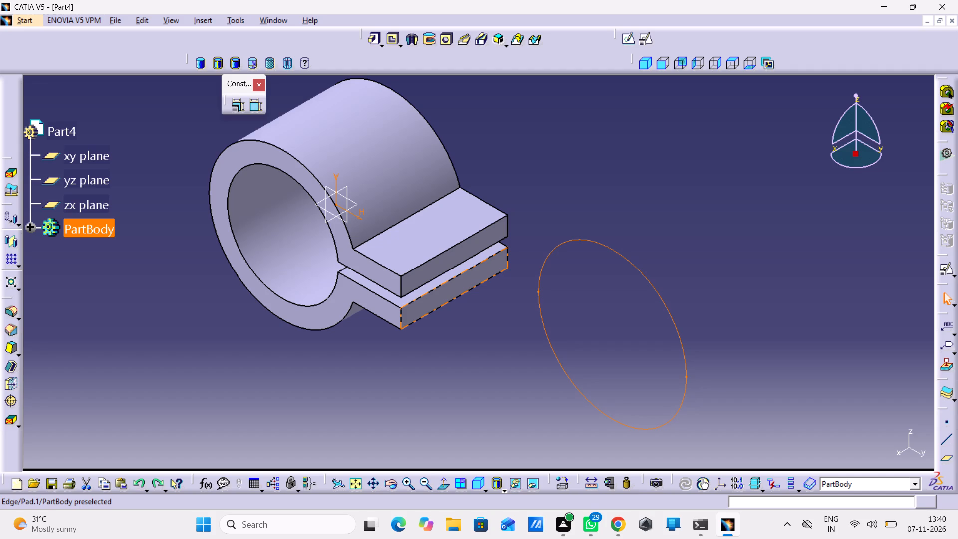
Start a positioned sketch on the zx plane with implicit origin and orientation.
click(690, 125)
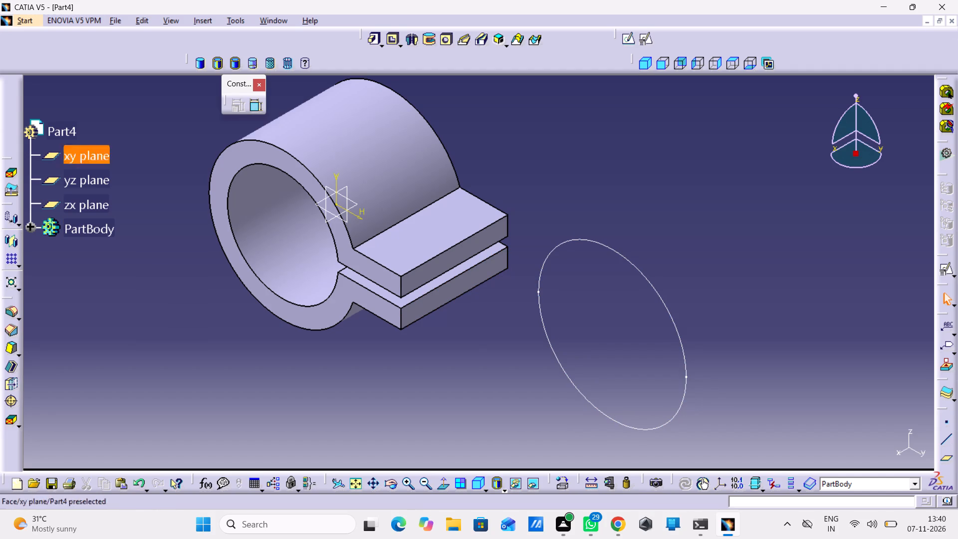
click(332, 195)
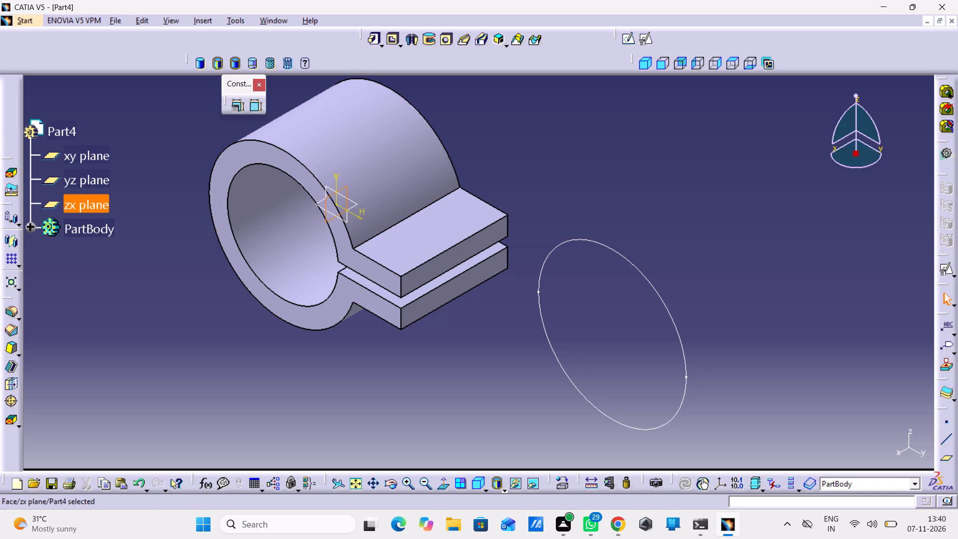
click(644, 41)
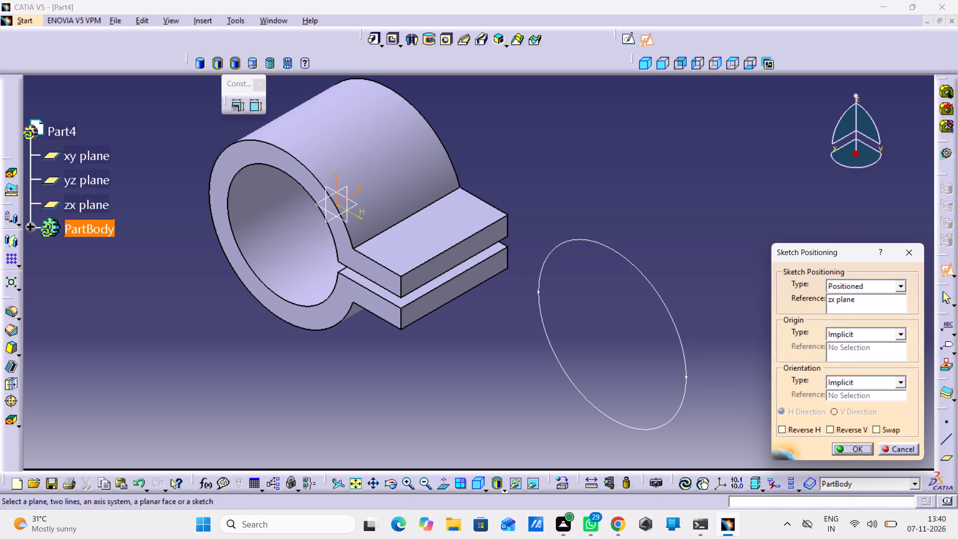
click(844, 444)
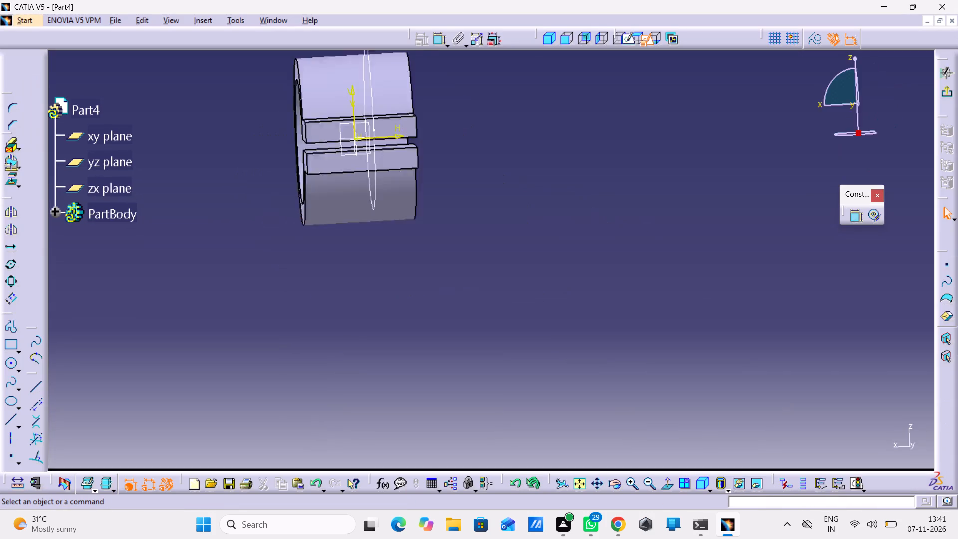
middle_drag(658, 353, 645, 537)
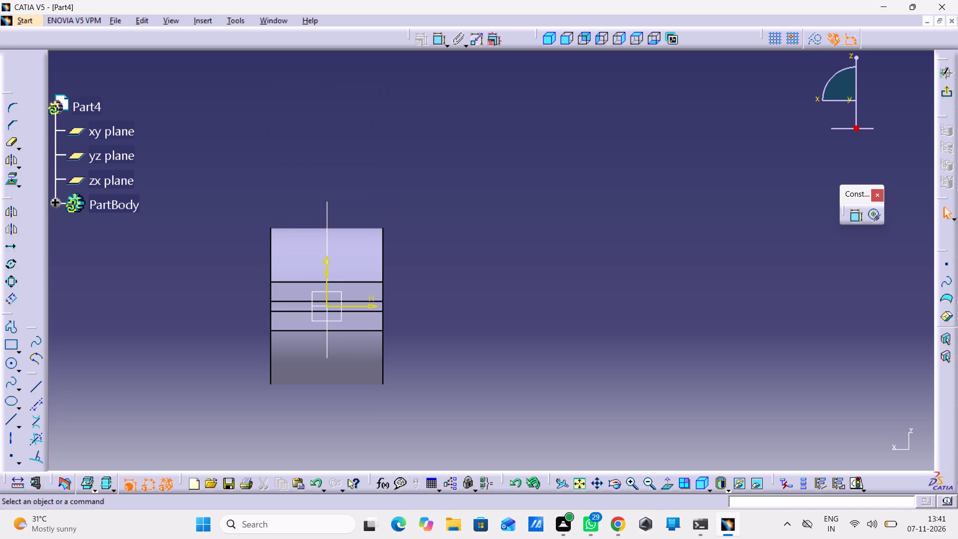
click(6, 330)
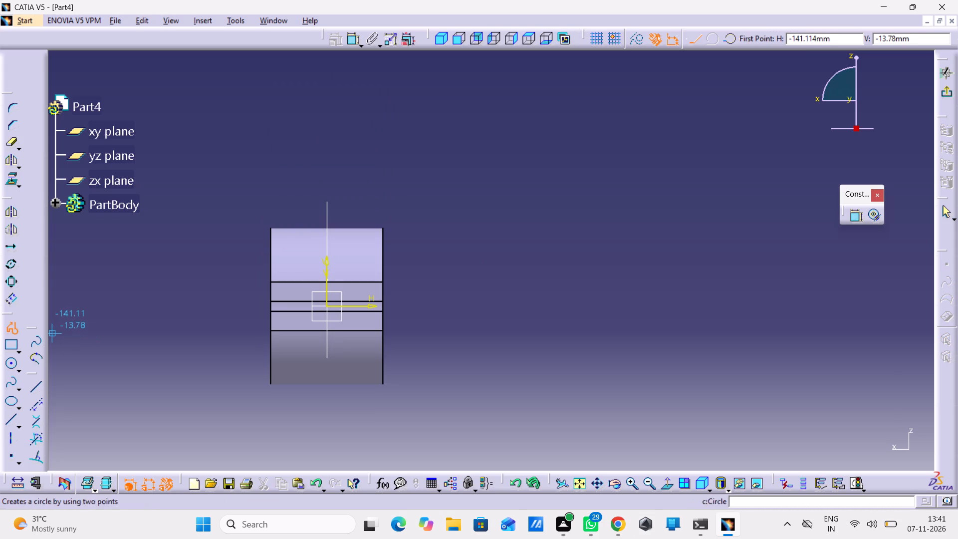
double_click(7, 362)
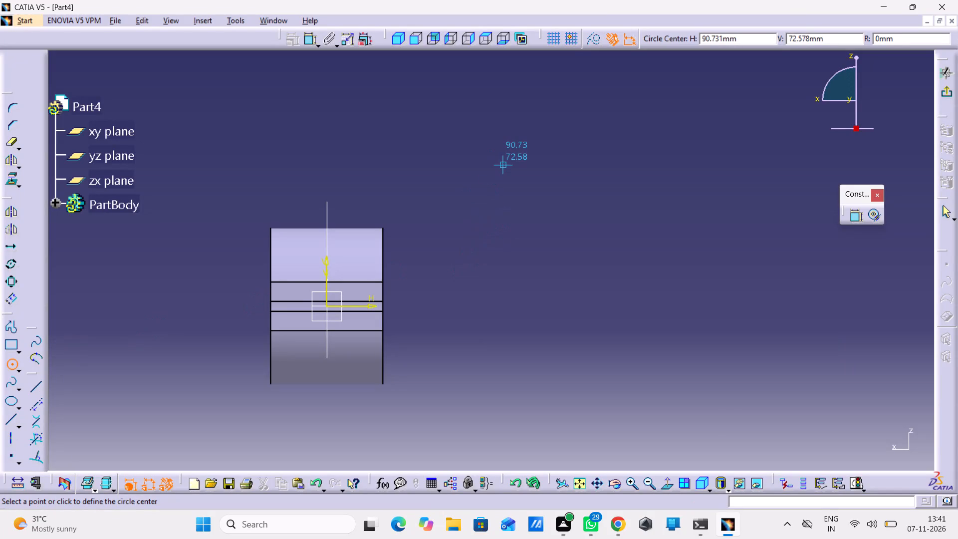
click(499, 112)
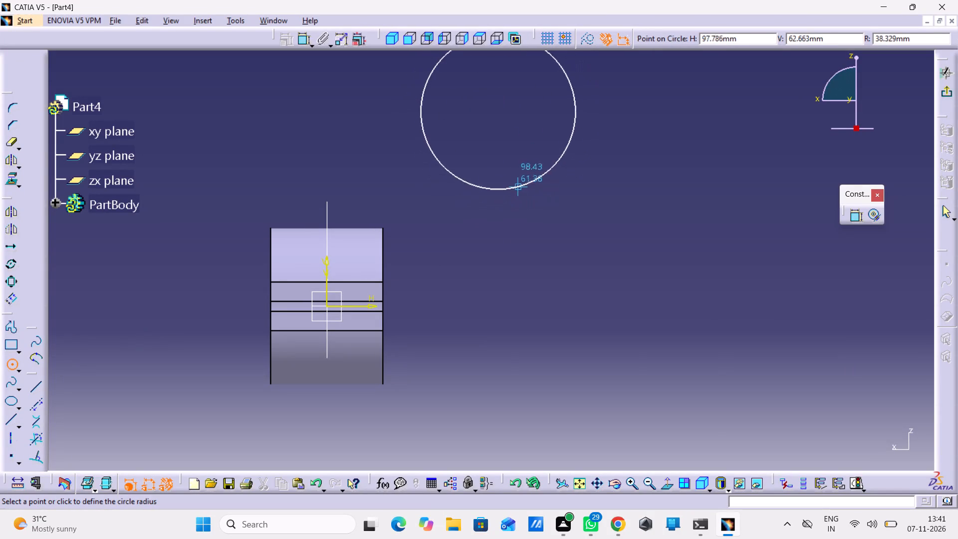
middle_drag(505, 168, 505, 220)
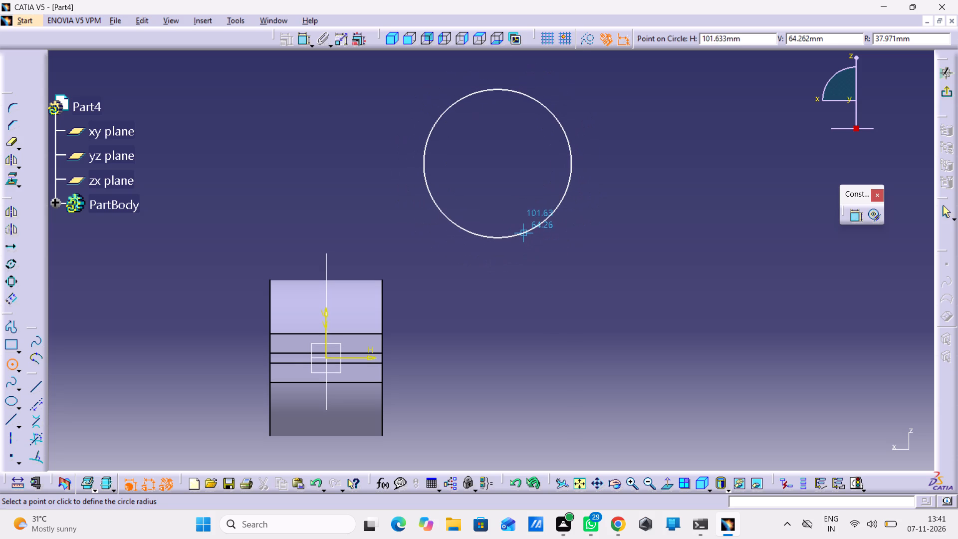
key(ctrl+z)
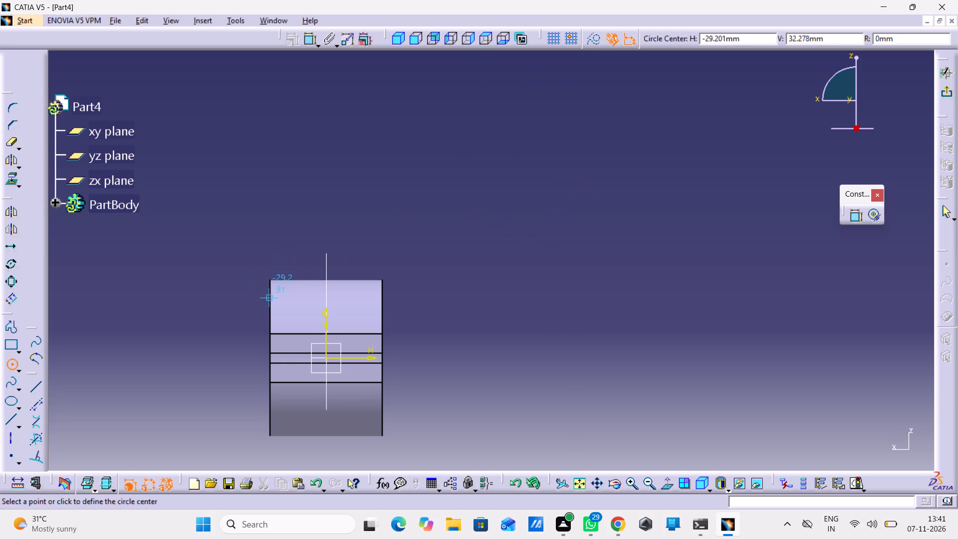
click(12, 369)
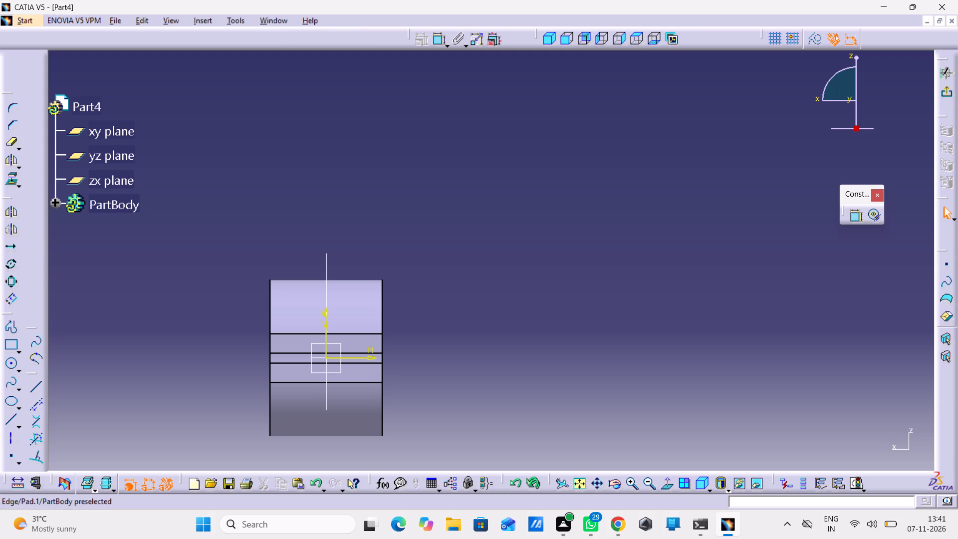
Undo the zx plane sketch and the 40 mm radius circle sketch, keeping the clamp's pad.
key(ctrl+z)
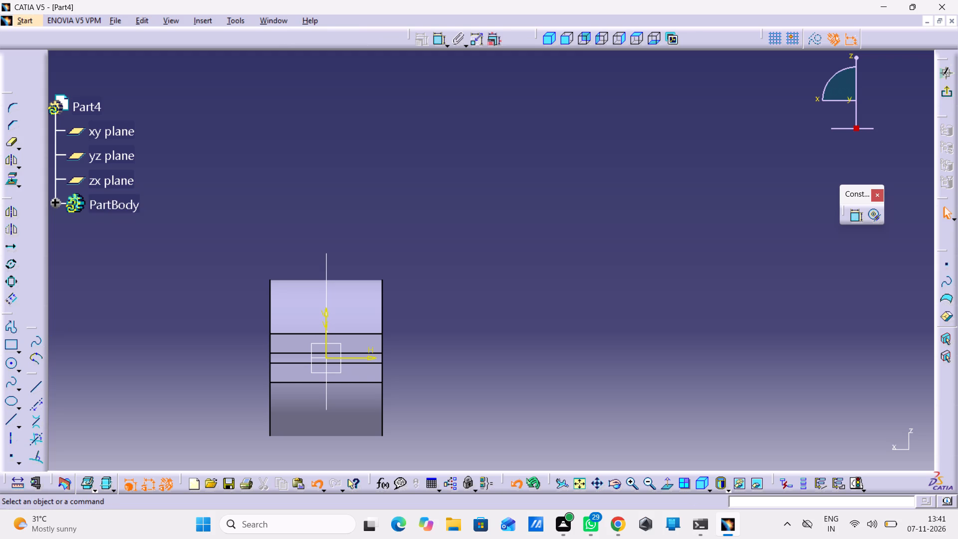
middle_drag(513, 383, 498, 291)
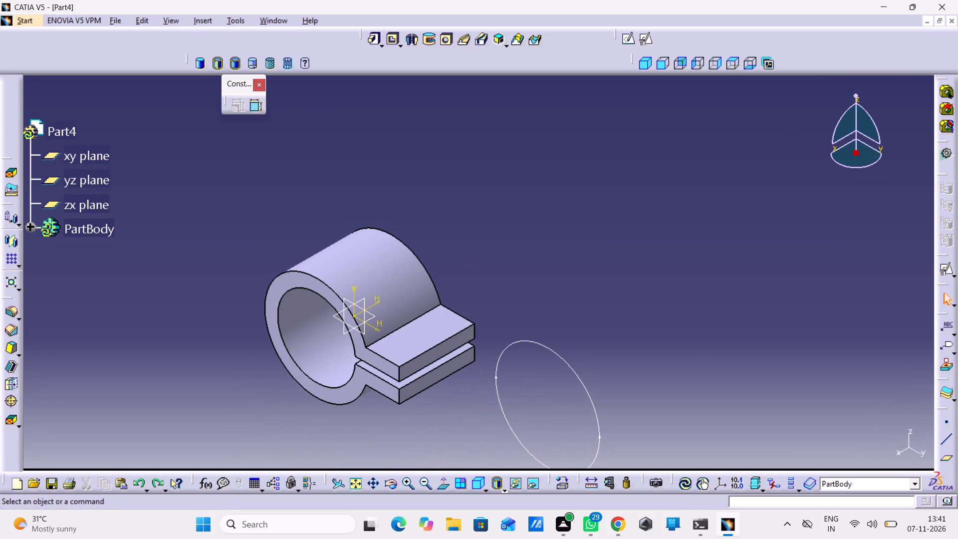
key(ctrl+z)
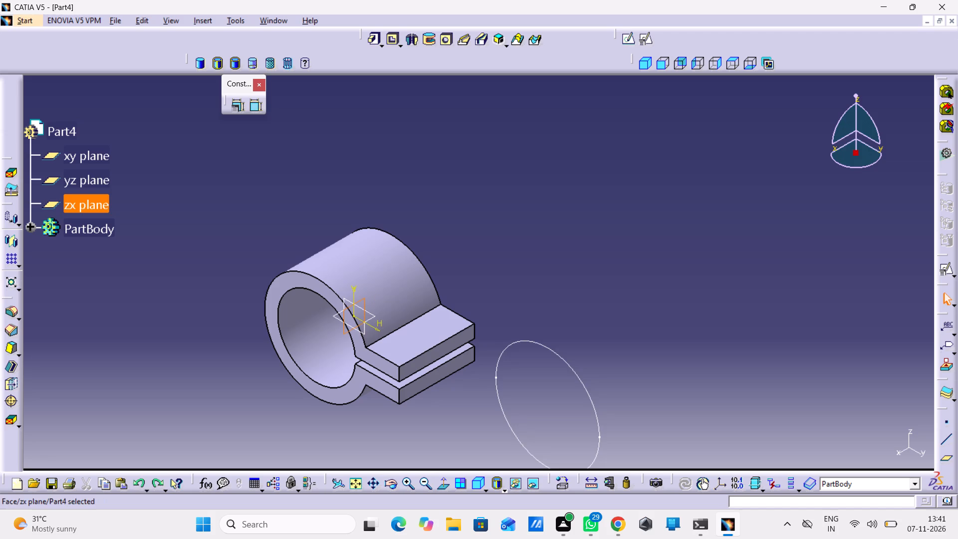
key(ctrl+z)
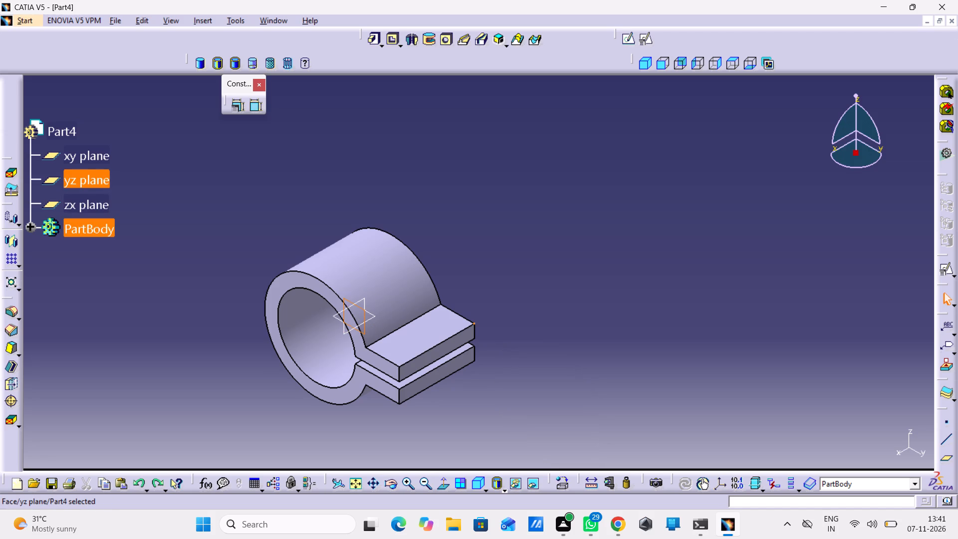
key(ctrl+z)
key(ctrl+y)
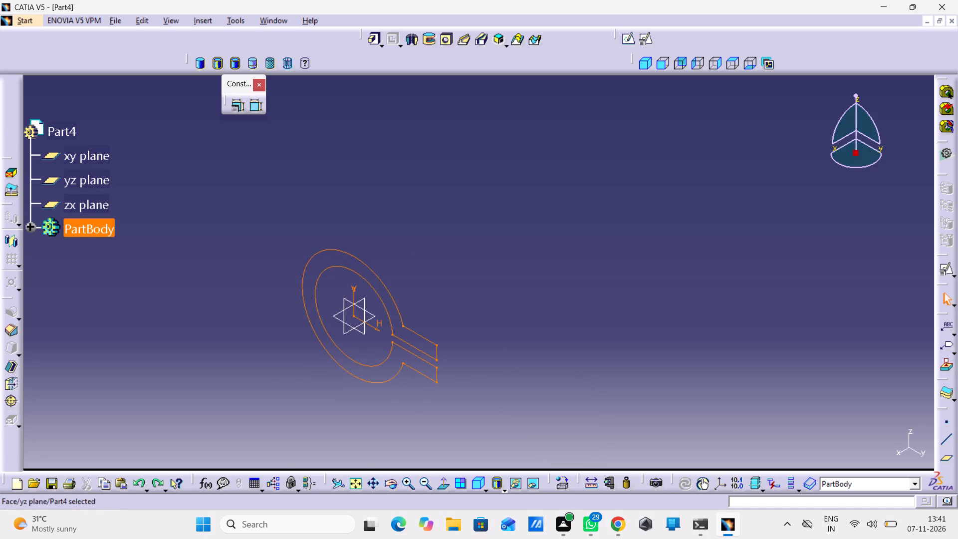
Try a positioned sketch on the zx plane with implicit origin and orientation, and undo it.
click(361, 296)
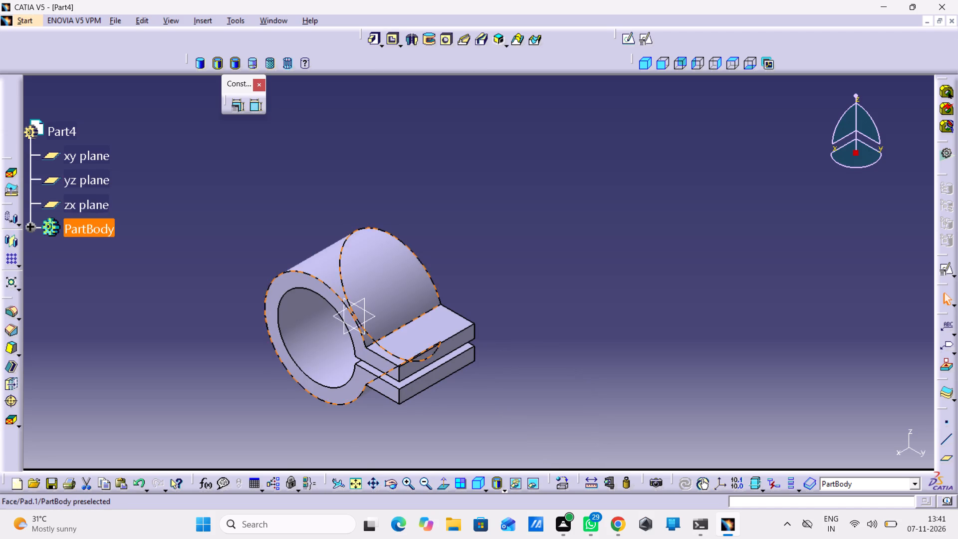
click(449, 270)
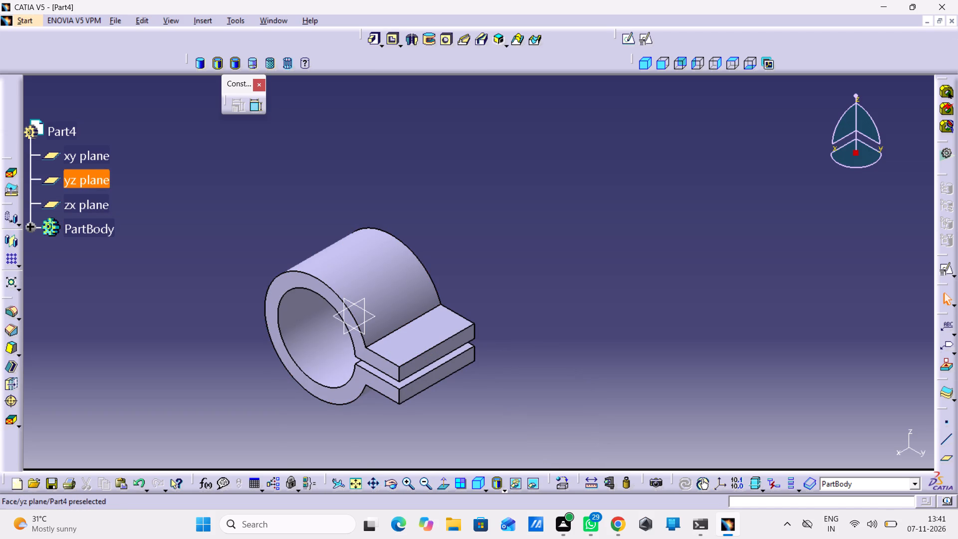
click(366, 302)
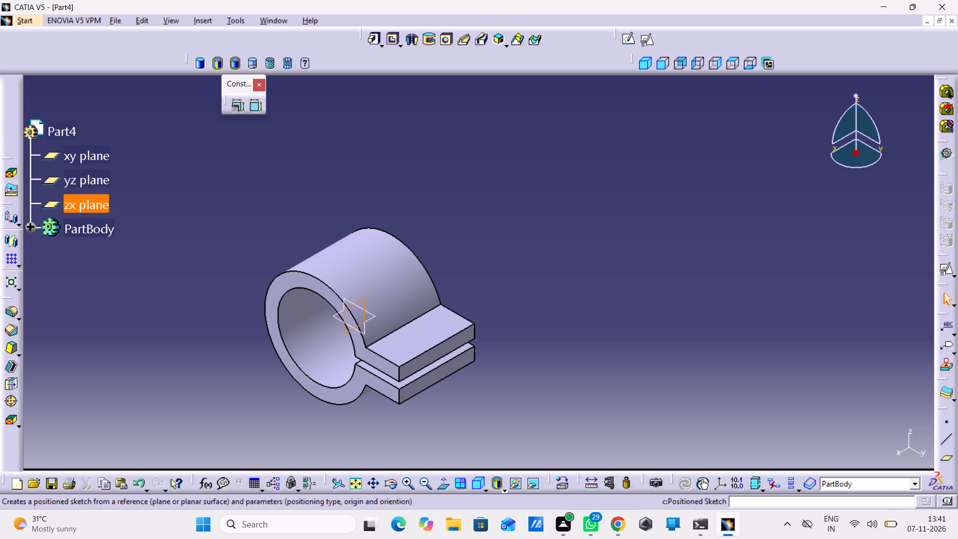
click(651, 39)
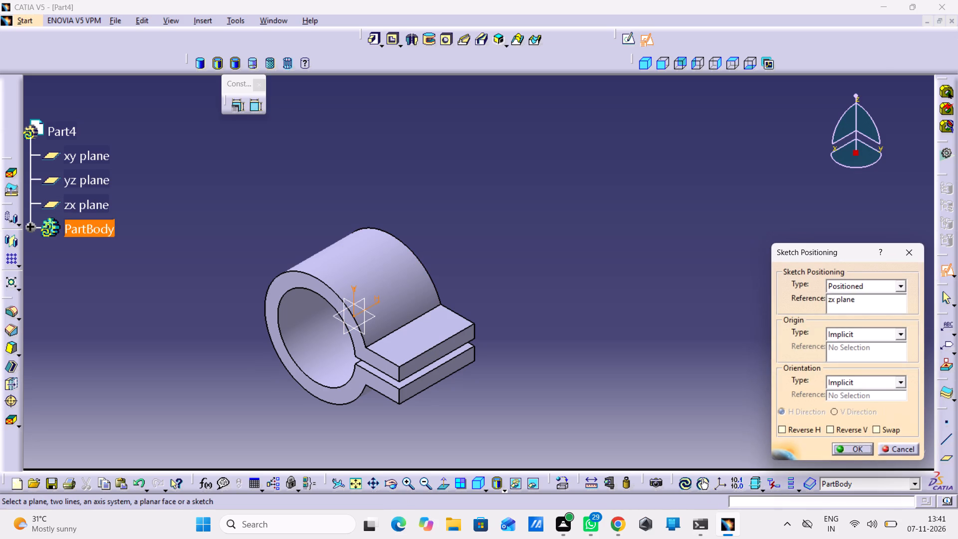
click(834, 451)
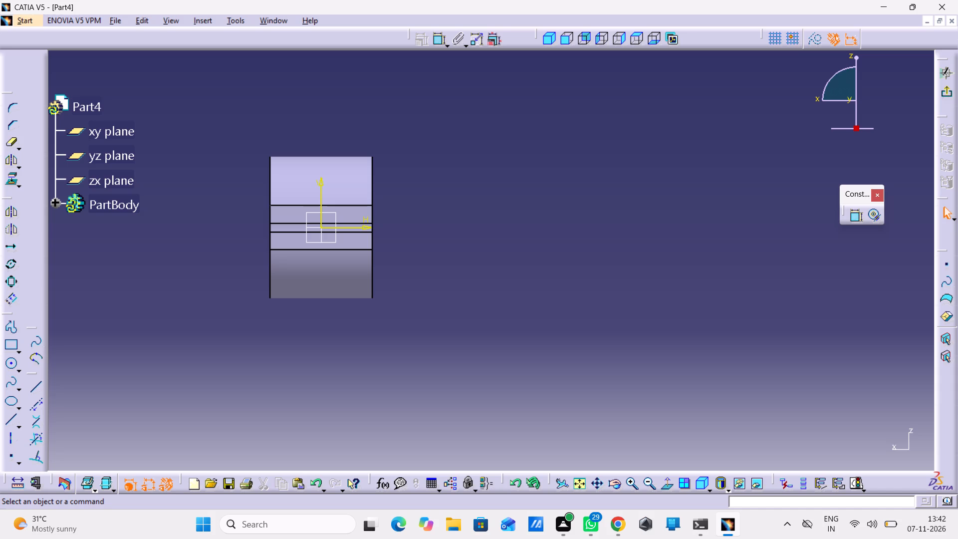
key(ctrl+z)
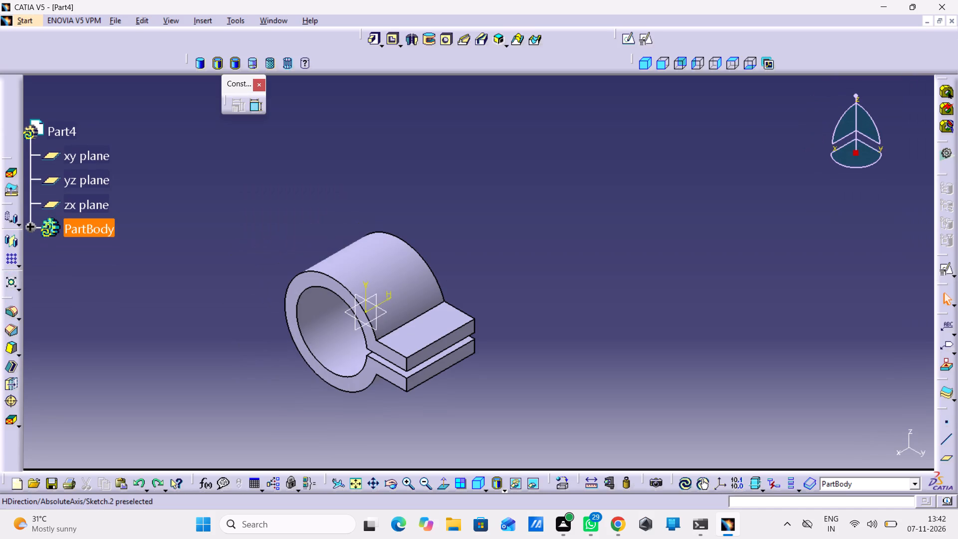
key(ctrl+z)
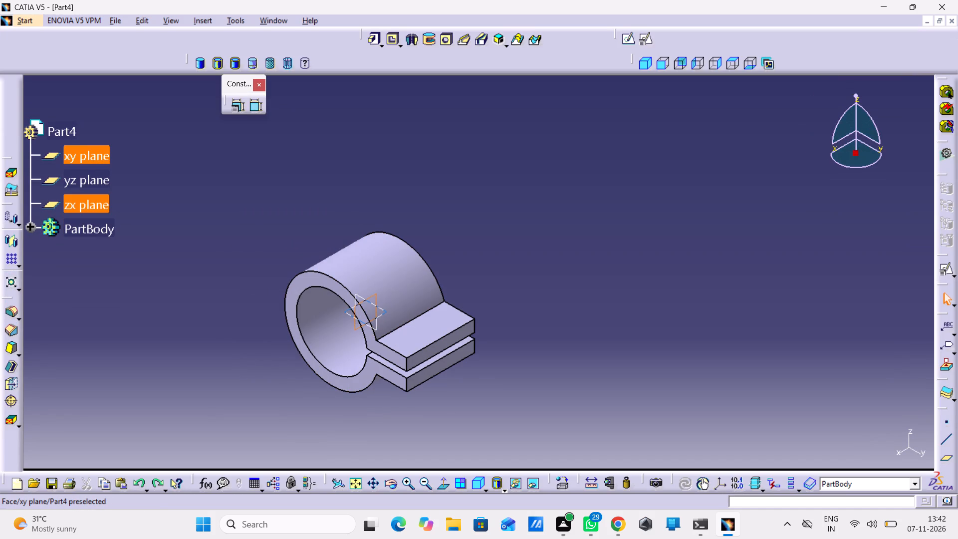
Start a positioned sketch on the yz plane with implicit origin and orientation.
click(375, 324)
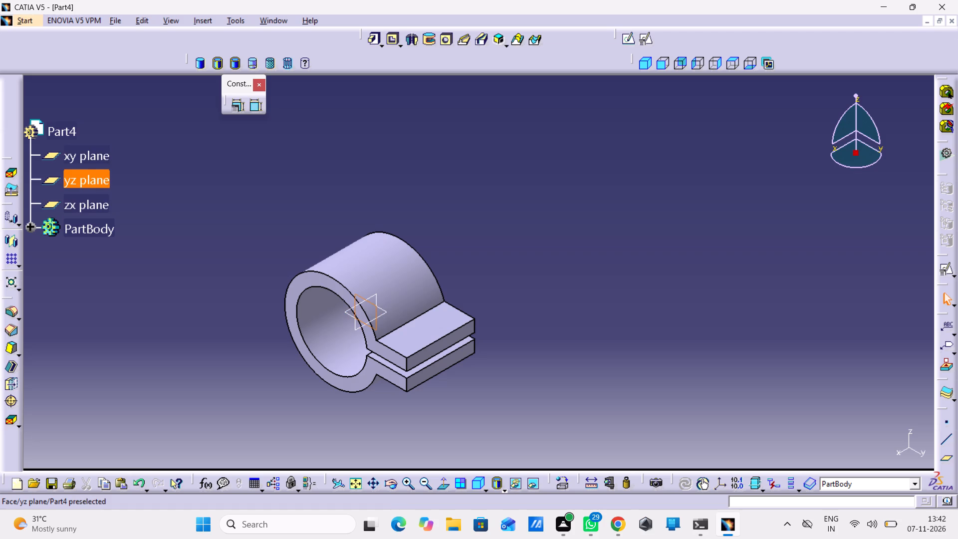
click(645, 37)
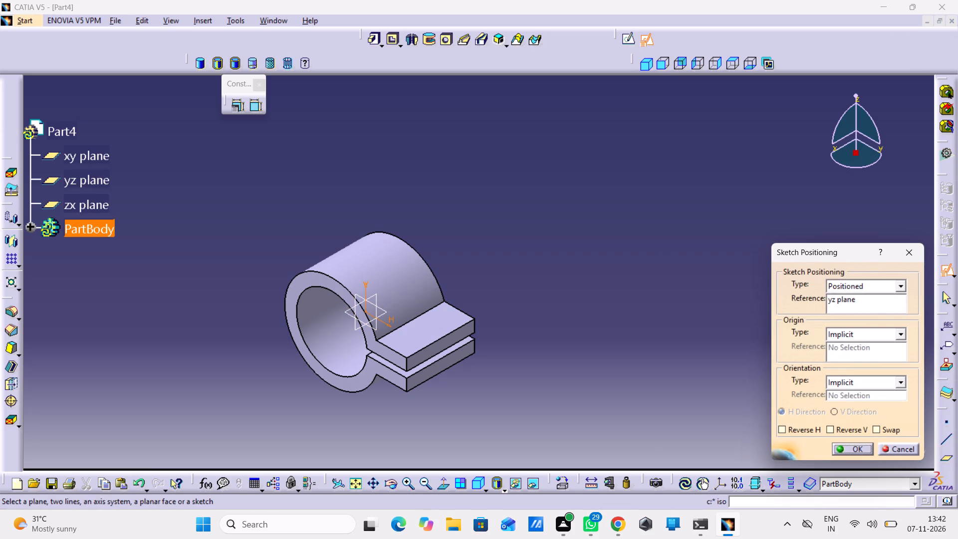
click(856, 447)
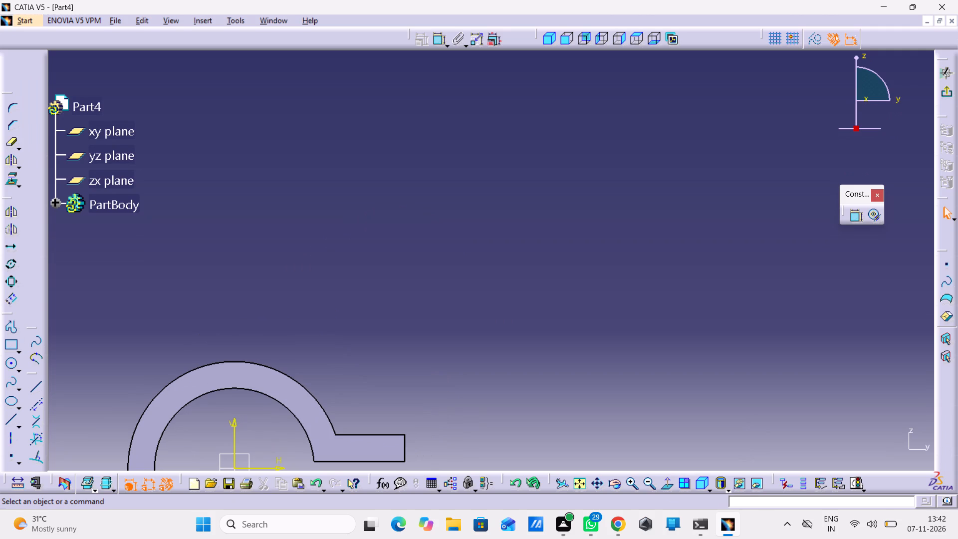
Project the ring's outer arc edge onto the yz sketch plane.
middle_drag(331, 310, 524, 266)
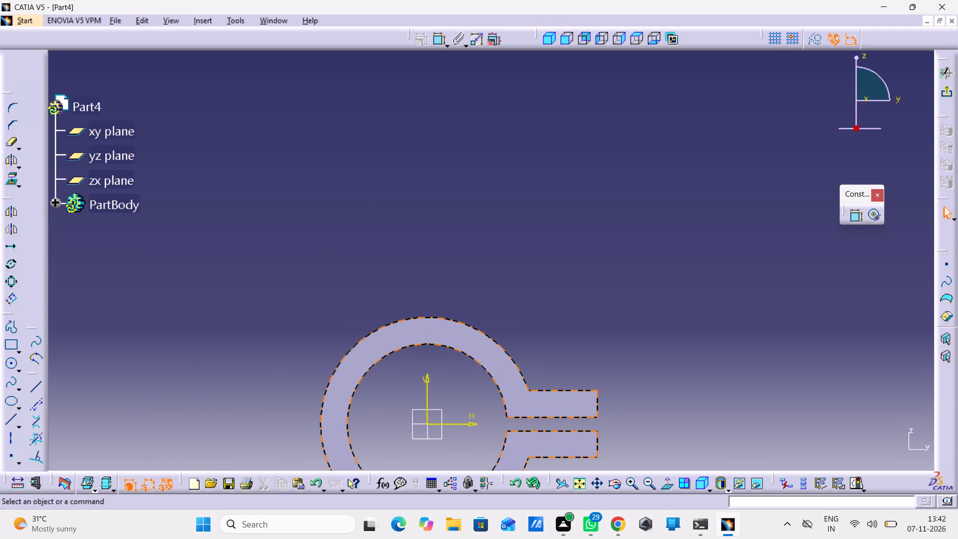
click(10, 175)
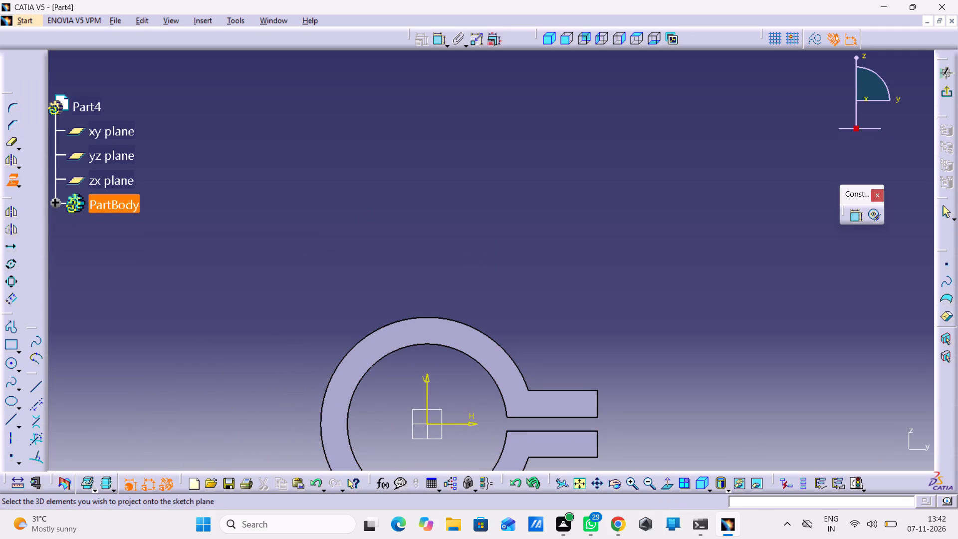
click(402, 320)
click(497, 275)
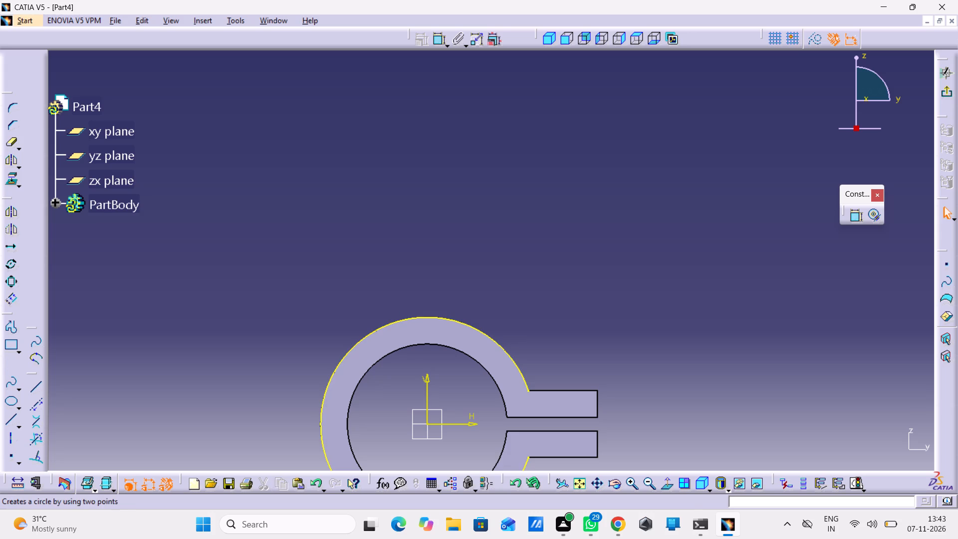
Start a profile with a vertical line about 46 mm long, rising from just above the ring's outer arc.
click(16, 334)
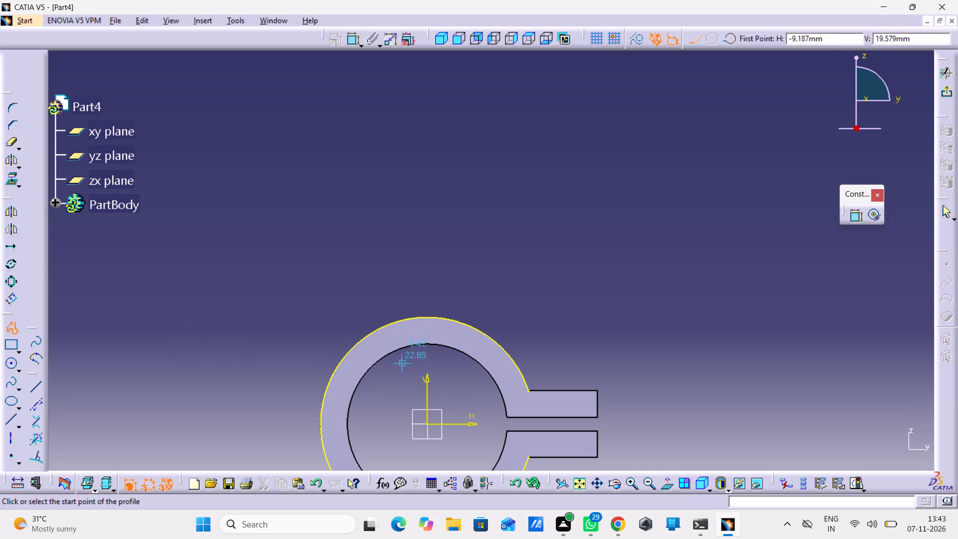
drag(373, 313, 380, 297)
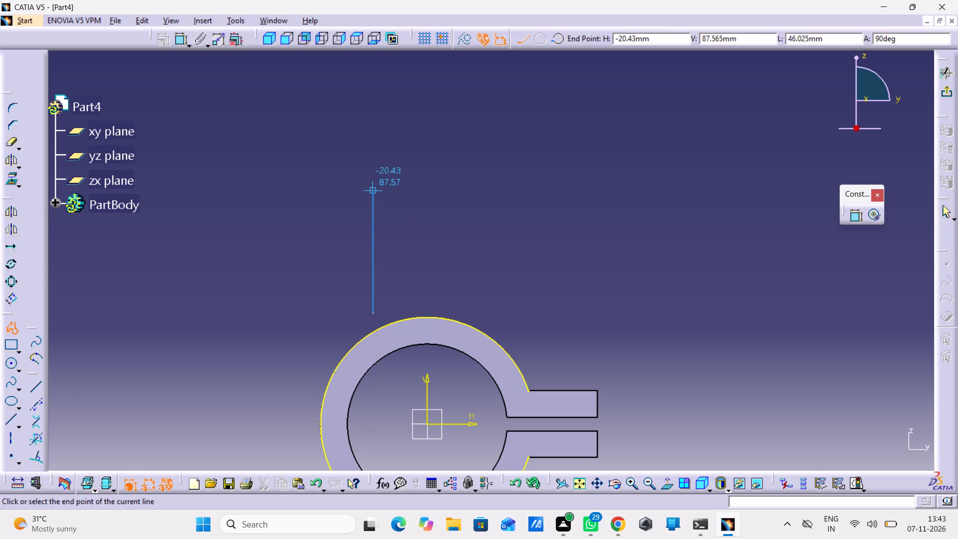
click(371, 190)
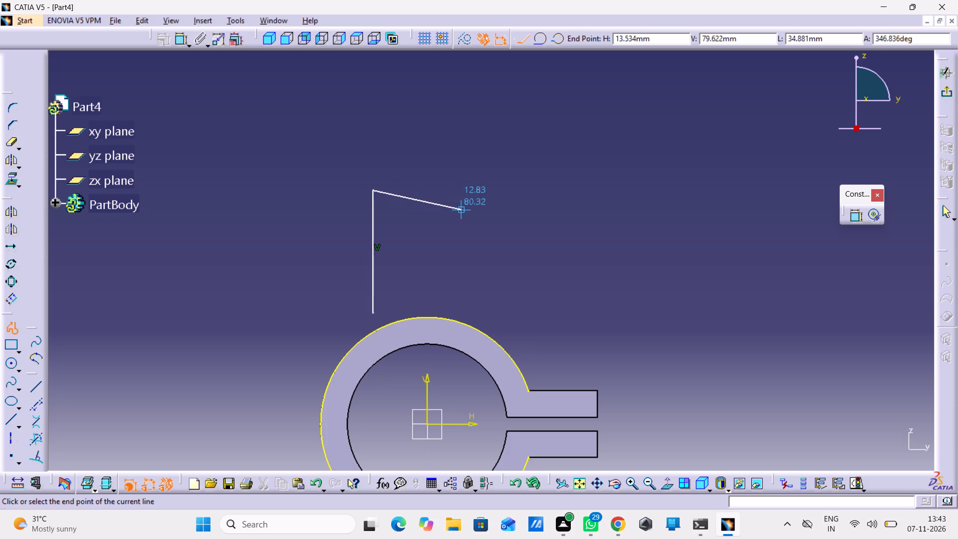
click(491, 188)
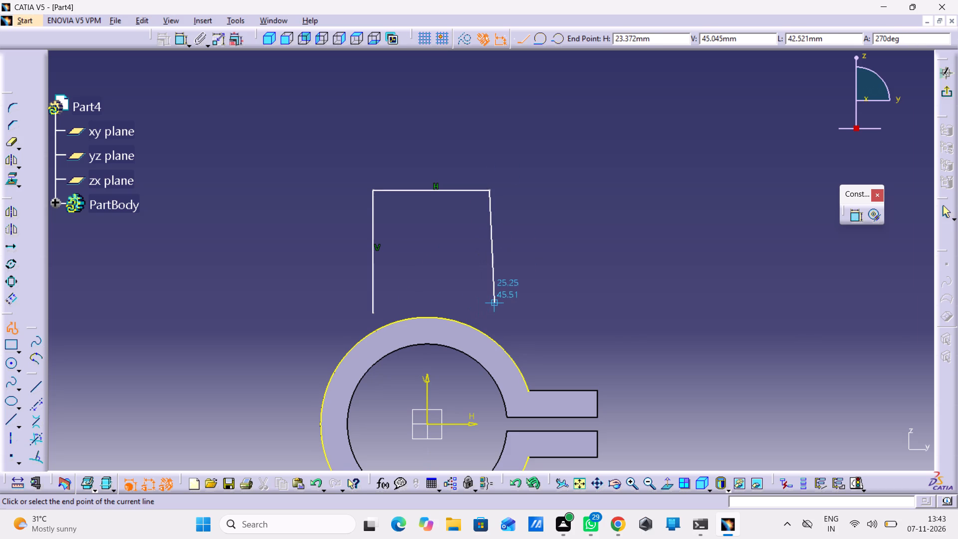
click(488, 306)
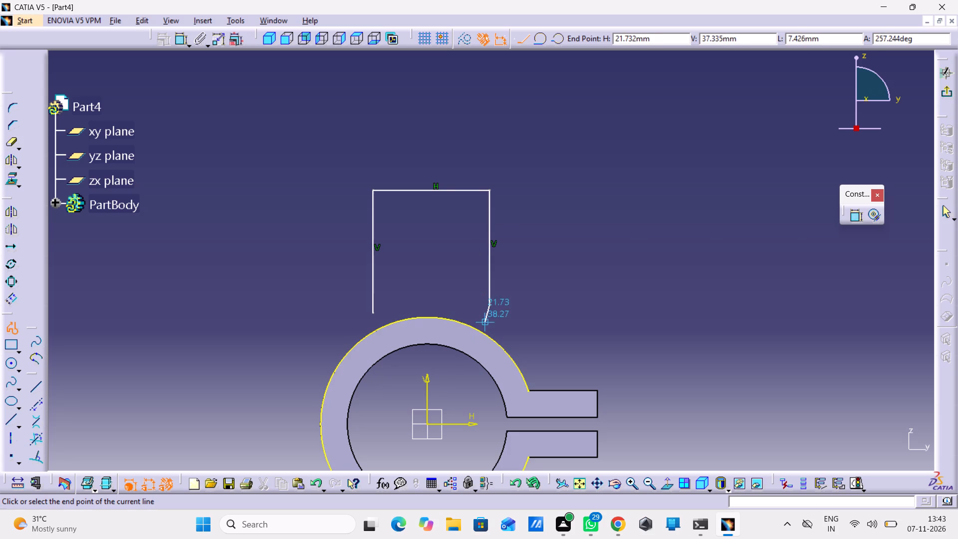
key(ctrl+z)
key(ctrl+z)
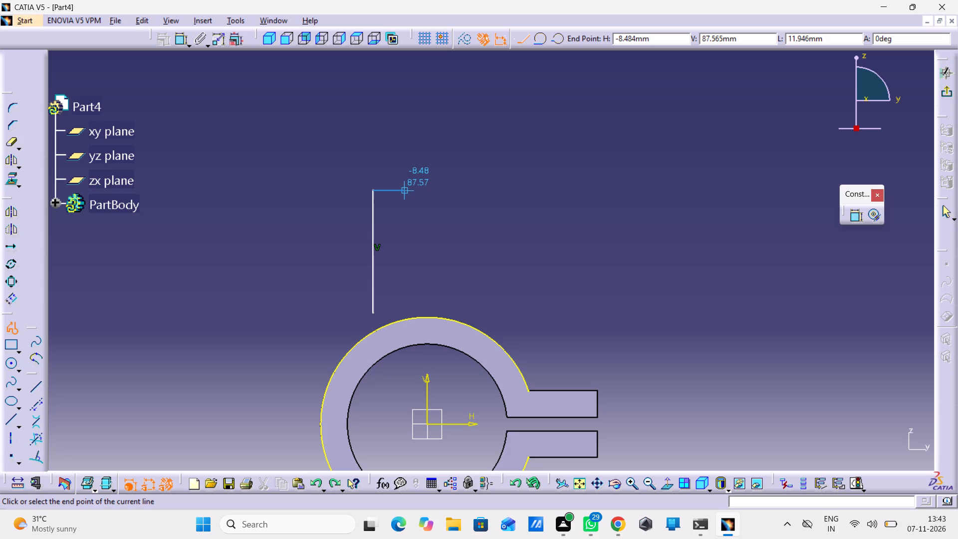
Continue the profile as an open-bottomed fork with a notch about 18 mm wide and 24 mm deep, ending in a 46 mm vertical line.
click(402, 190)
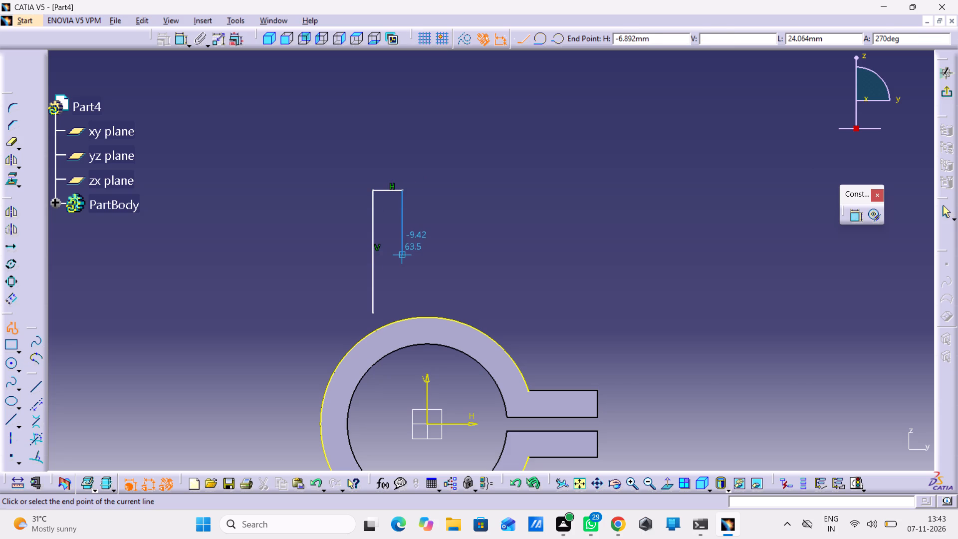
click(404, 254)
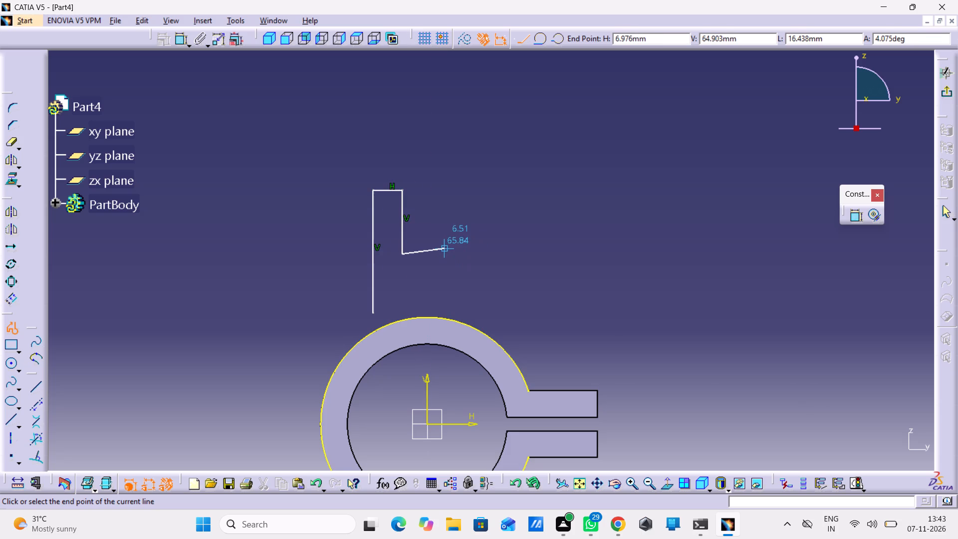
click(449, 256)
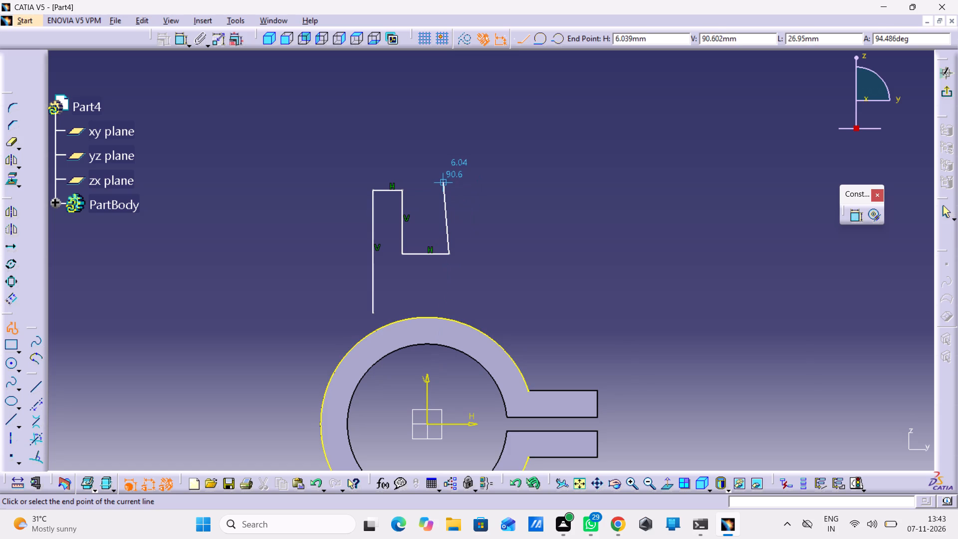
click(449, 189)
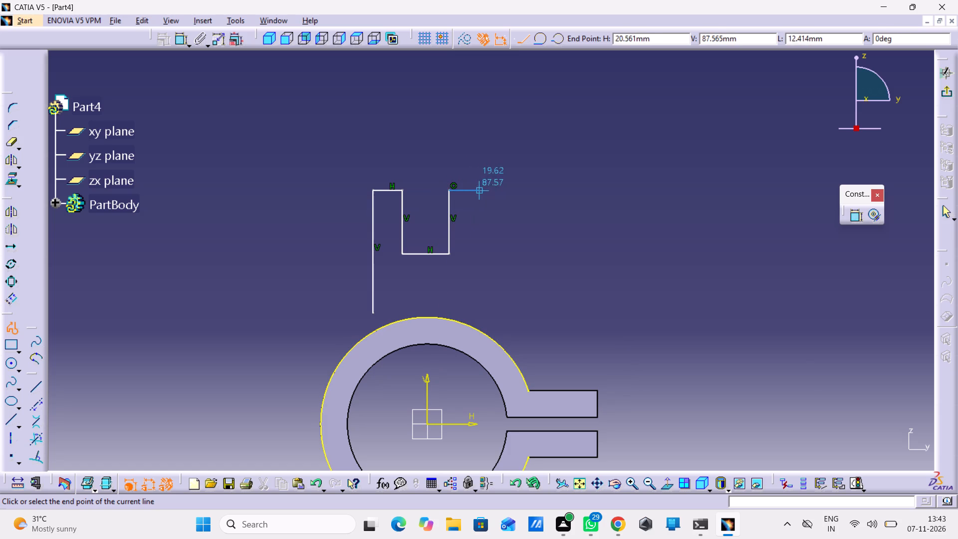
click(481, 191)
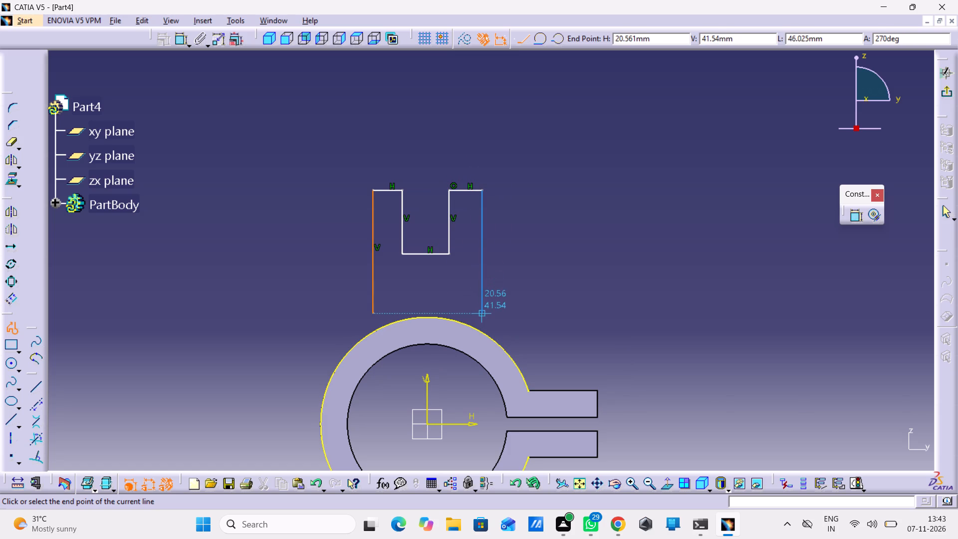
click(482, 313)
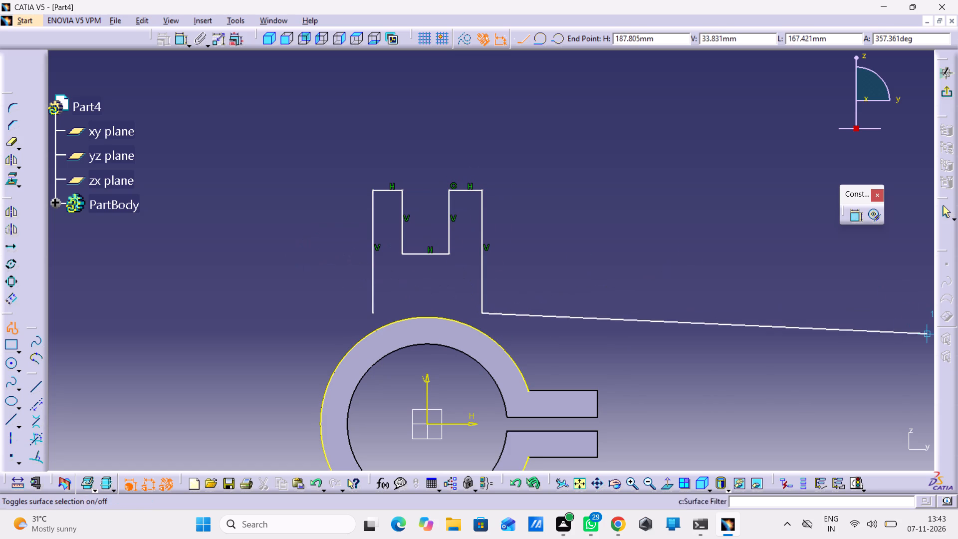
click(6, 329)
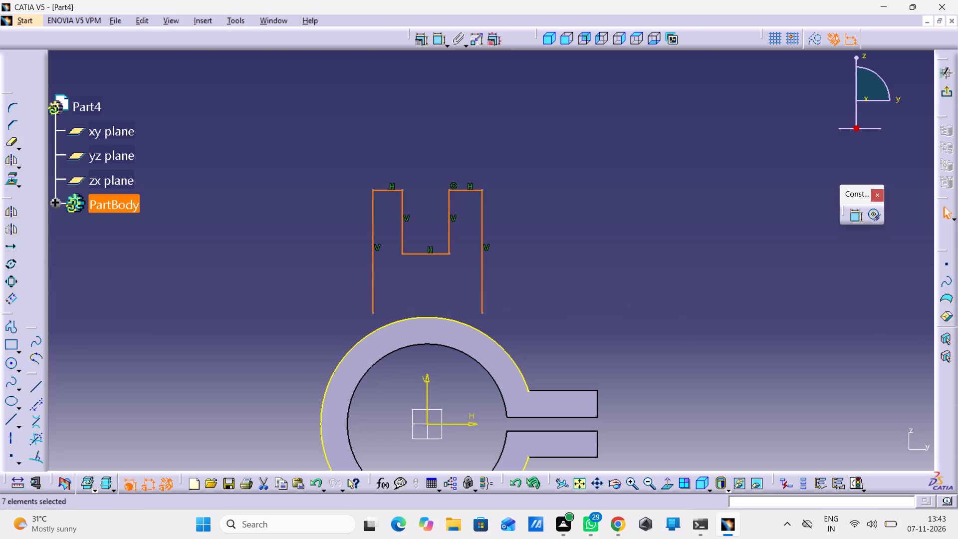
click(261, 280)
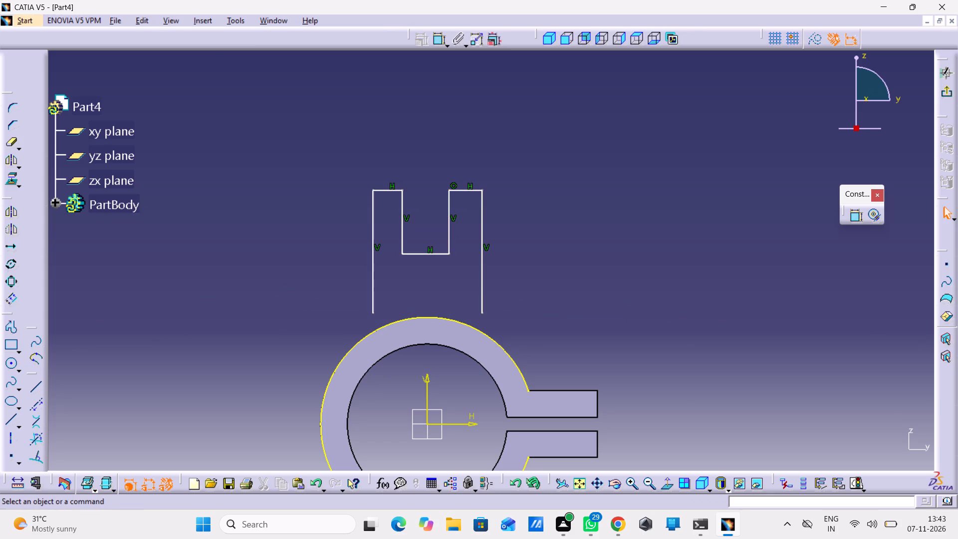
Constrain the fork's two outer vertical lines symmetric about the sketch's V axis.
click(371, 313)
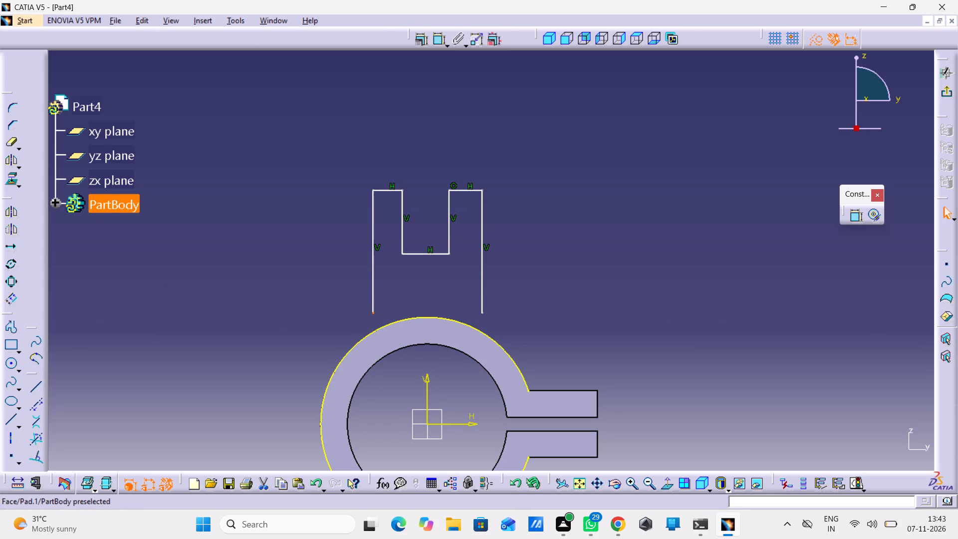
click(405, 294)
click(374, 279)
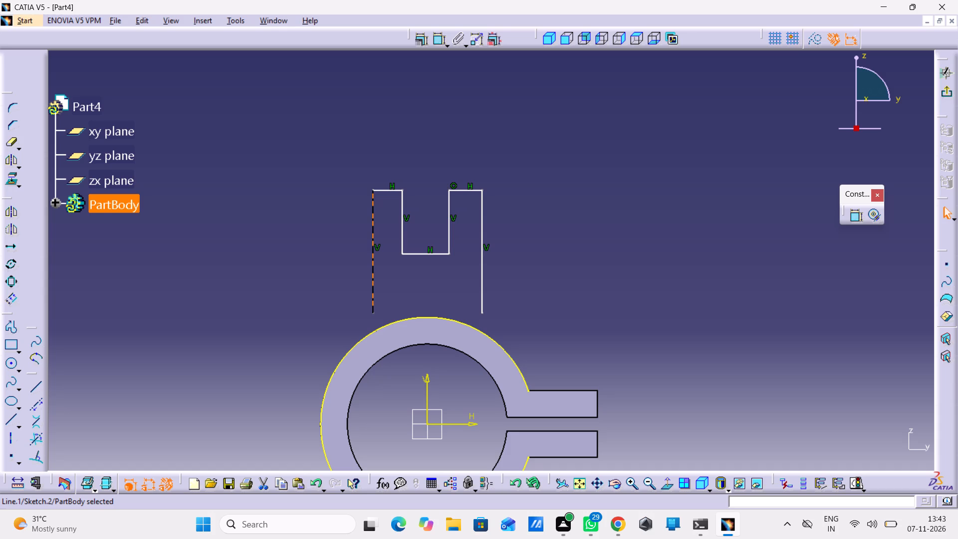
click(563, 252)
click(857, 217)
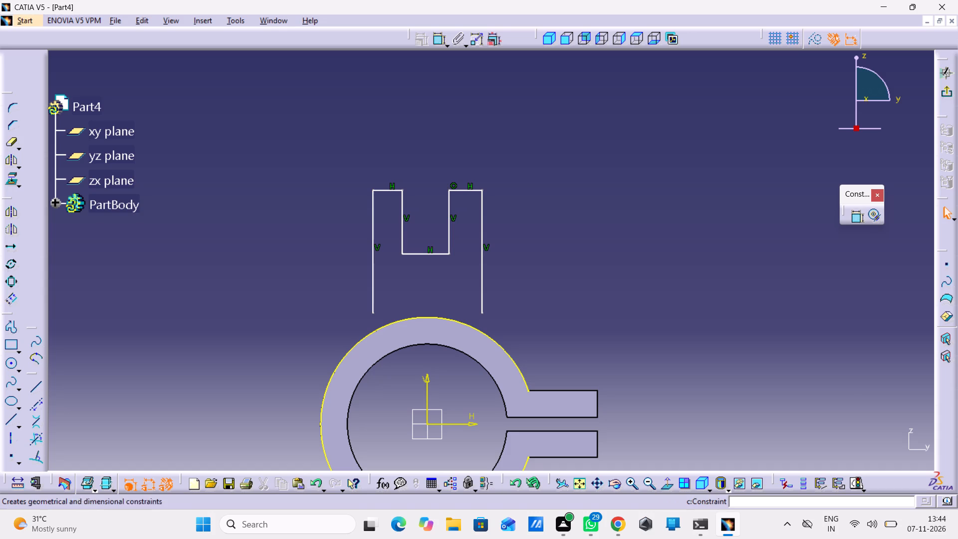
drag(857, 217, 857, 221)
click(373, 271)
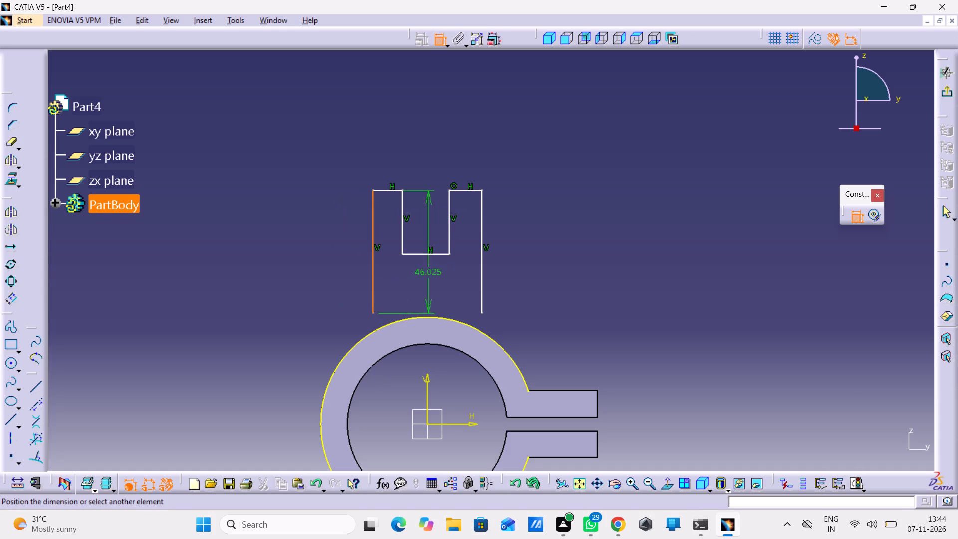
click(480, 258)
right_click(526, 231)
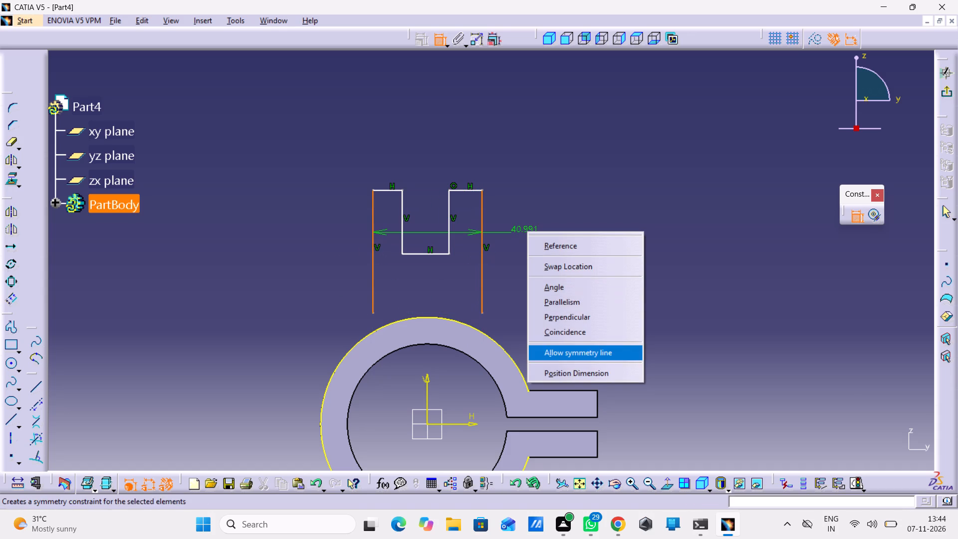
click(573, 353)
click(424, 375)
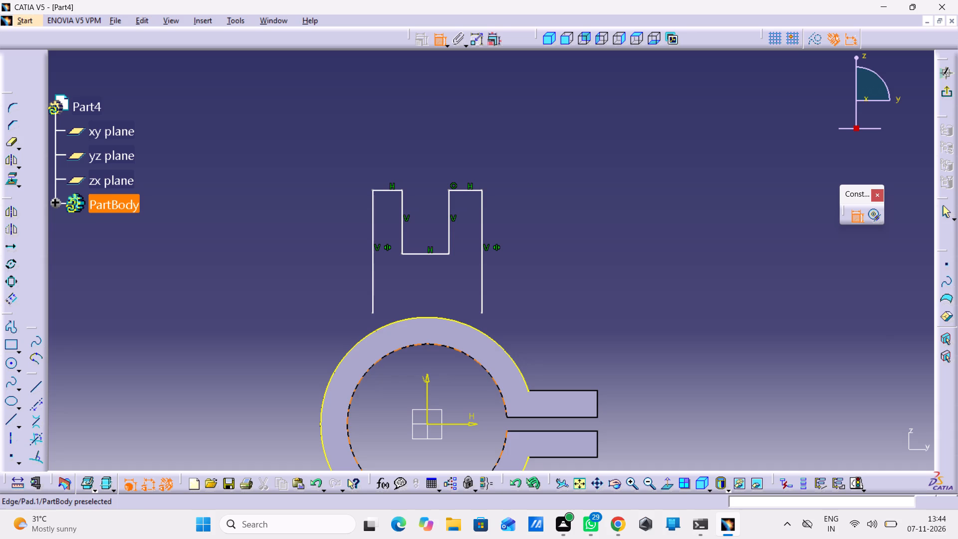
Constrain the lower endpoints of both outer vertical lines coincident with the ring's projected outer arc.
click(372, 313)
click(379, 328)
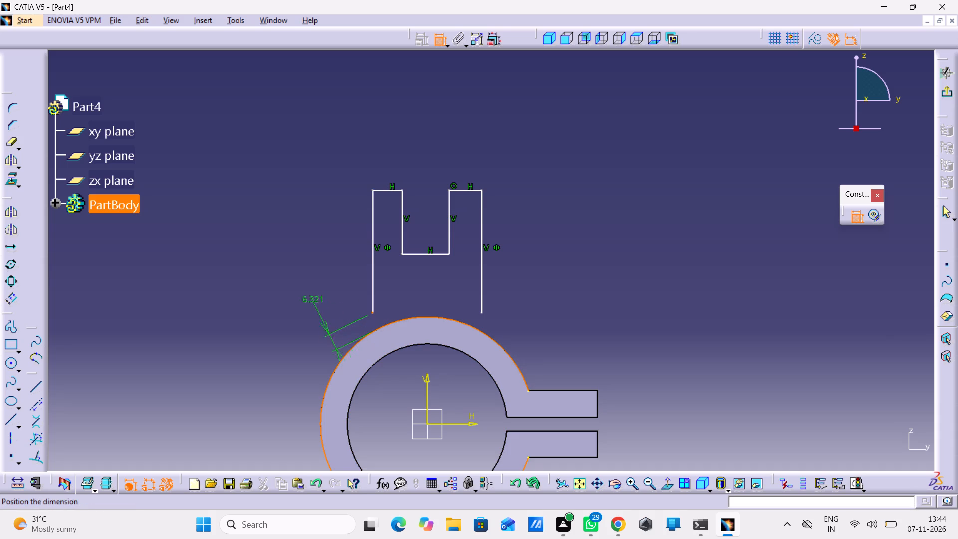
right_click(229, 276)
click(254, 378)
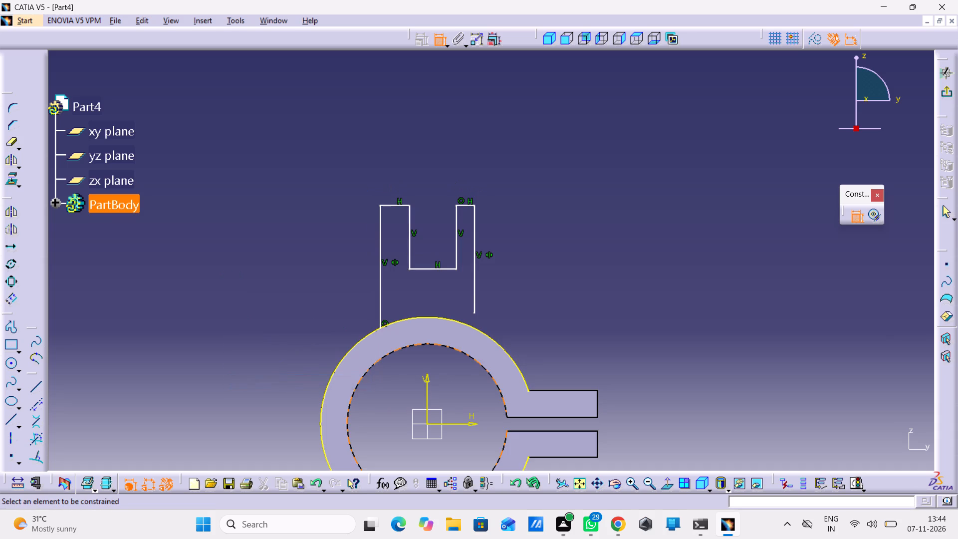
drag(477, 313, 476, 320)
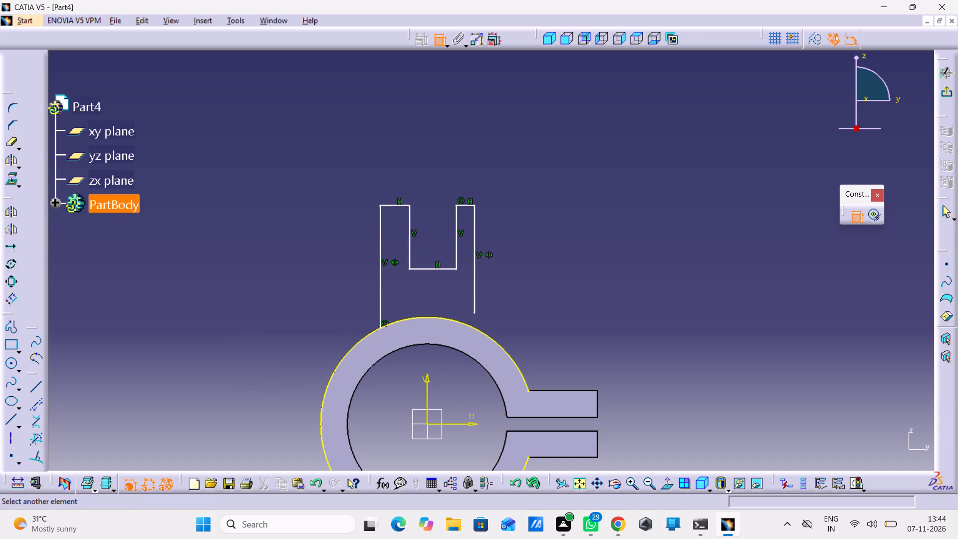
click(475, 329)
right_drag(527, 309, 527, 314)
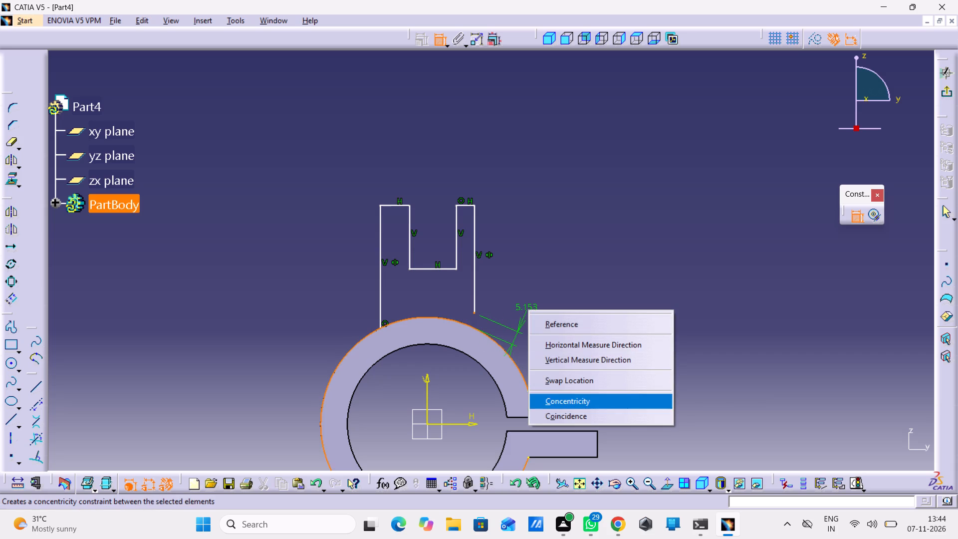
click(554, 411)
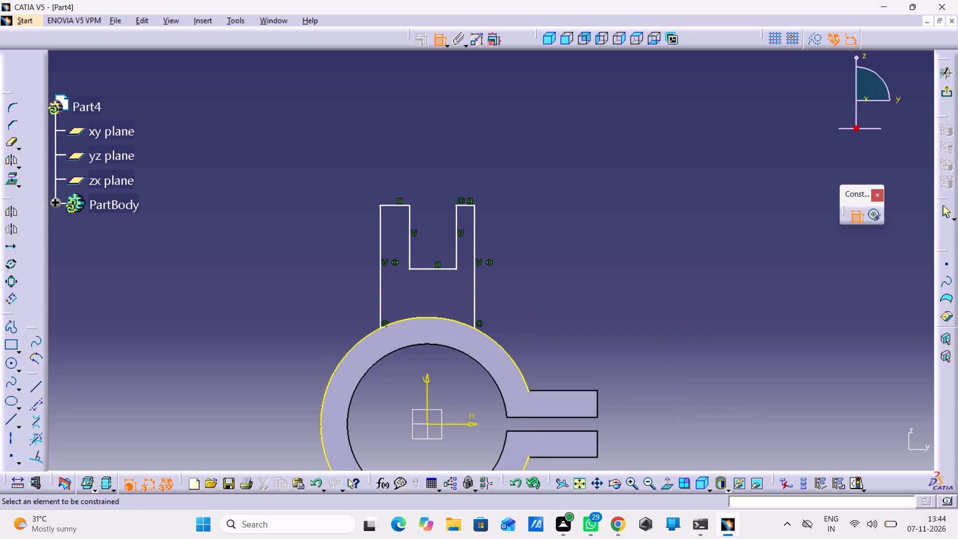
Constrain the notch's two vertical lines symmetric about the sketch's V axis.
click(411, 246)
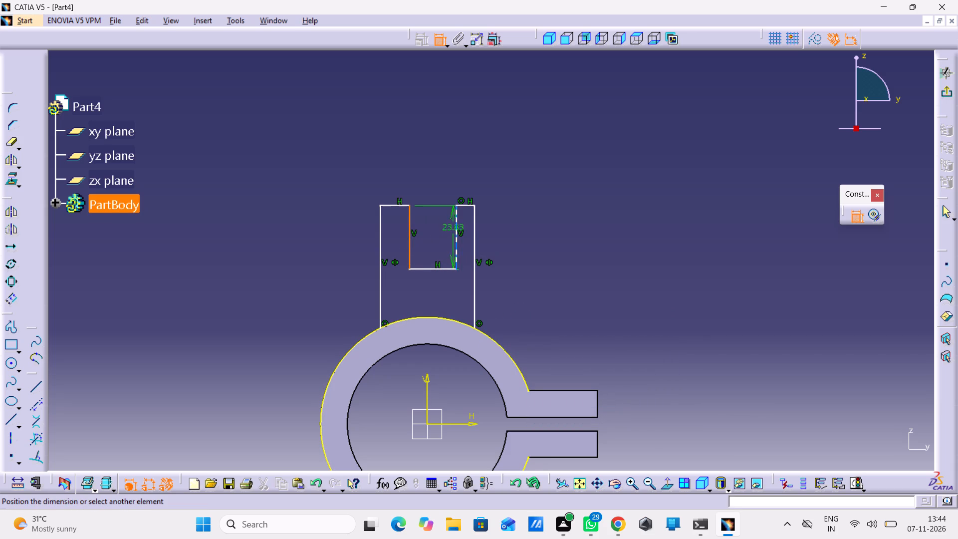
click(455, 235)
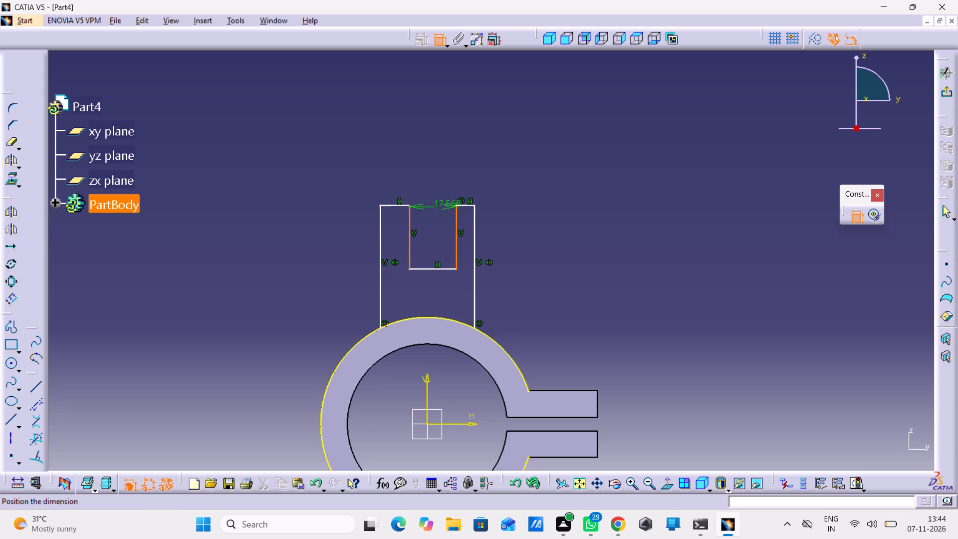
right_click(424, 165)
click(482, 289)
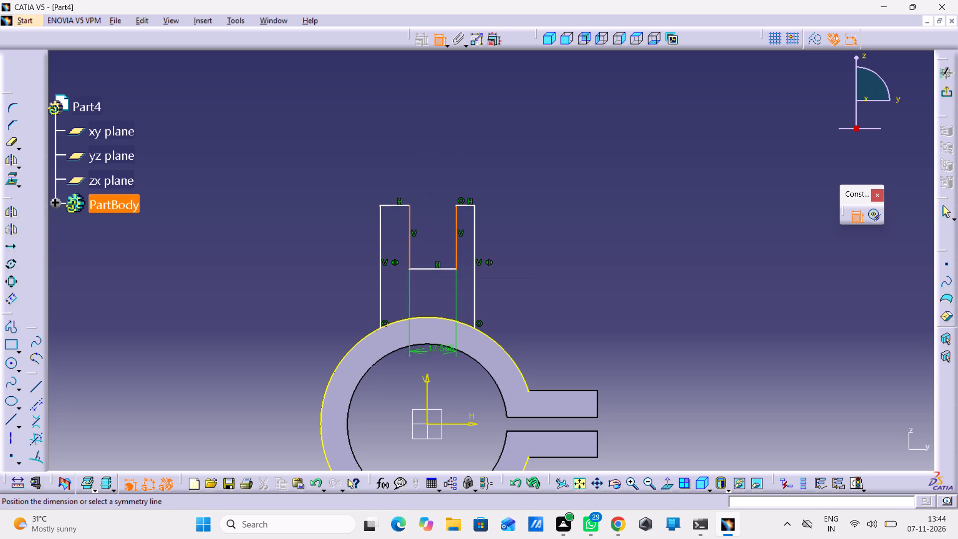
click(424, 390)
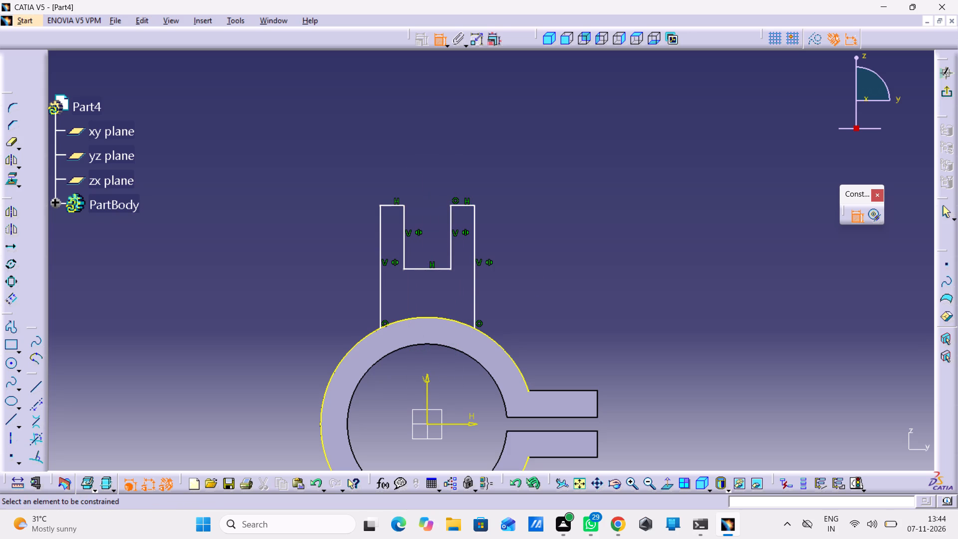
Dimension the fork's overall width between its outer vertical lines and set it to 40 mm.
click(379, 286)
click(475, 292)
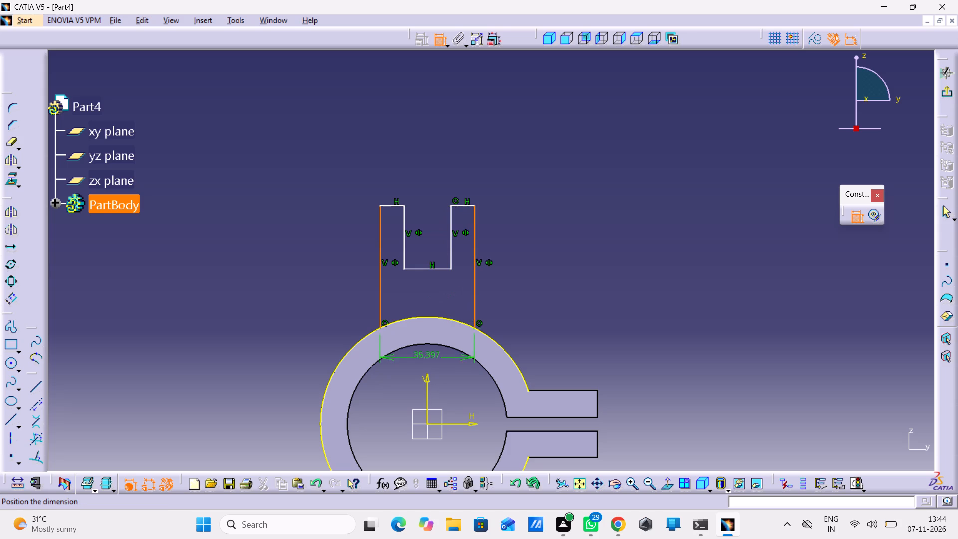
click(435, 161)
double_click(433, 158)
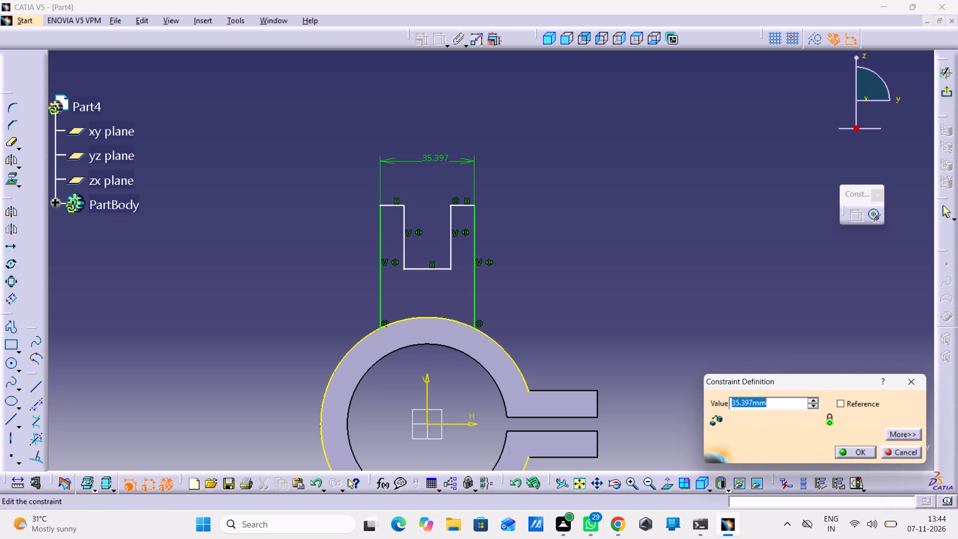
text(40)
key(Return)
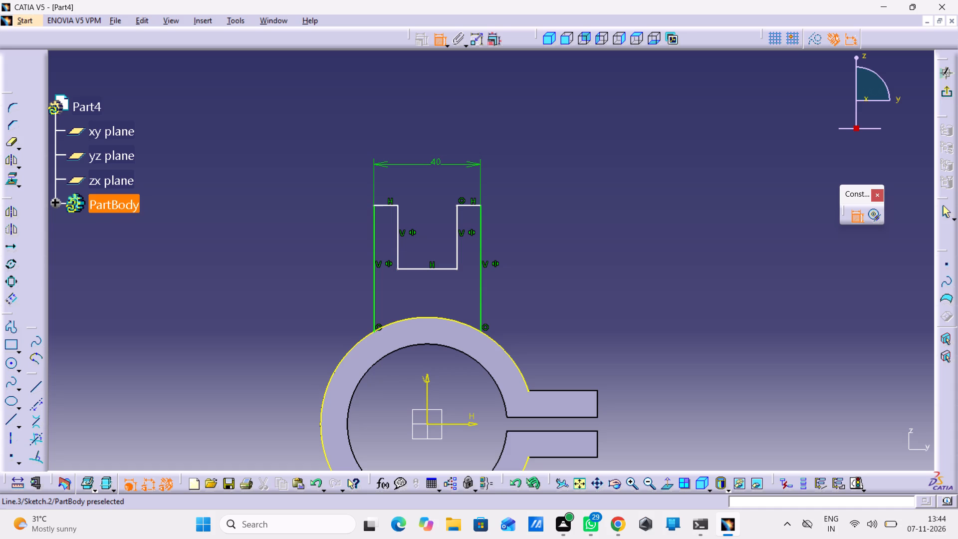
Dimension the notch's depth along its vertical side and set it to 28 mm.
drag(399, 243, 395, 242)
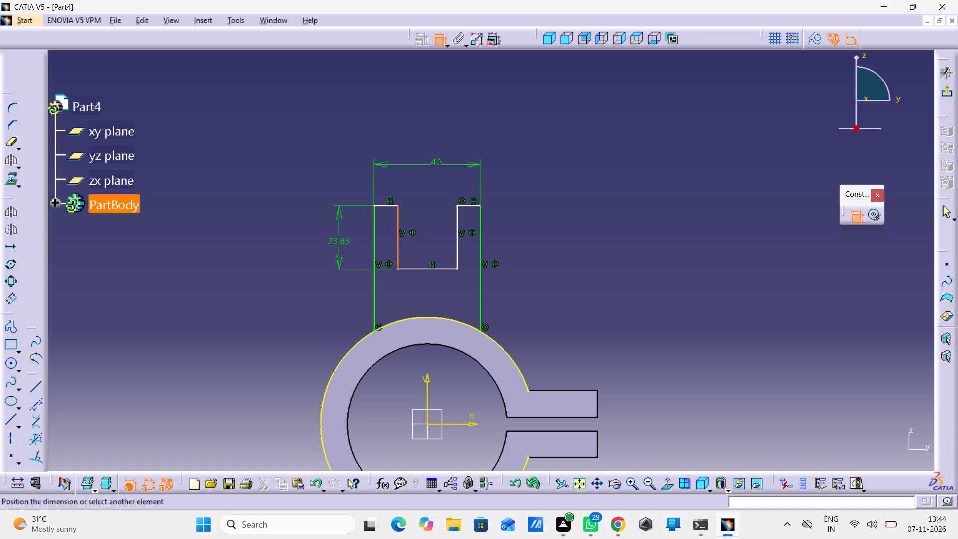
click(327, 244)
click(327, 237)
double_click(327, 237)
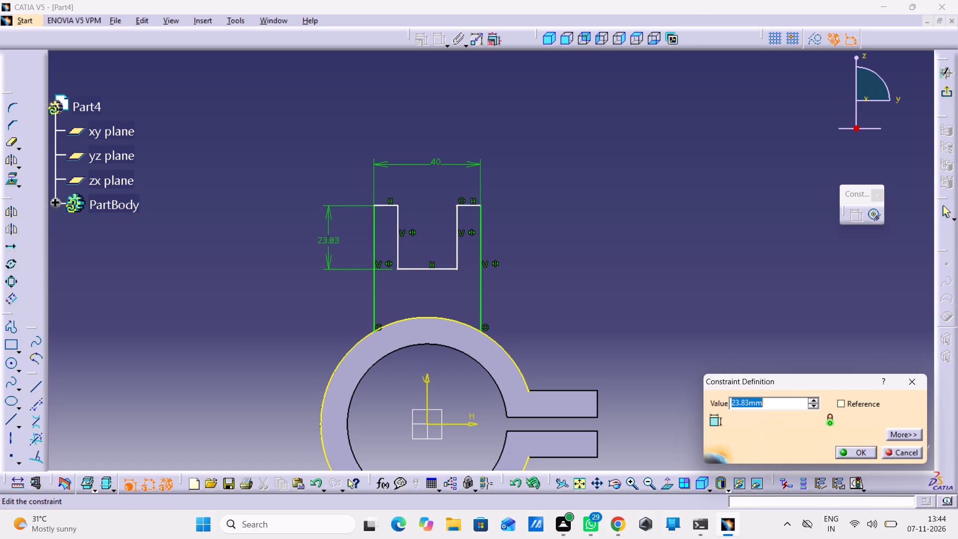
text(20)
key(BackSpace)
key(8)
key(Return)
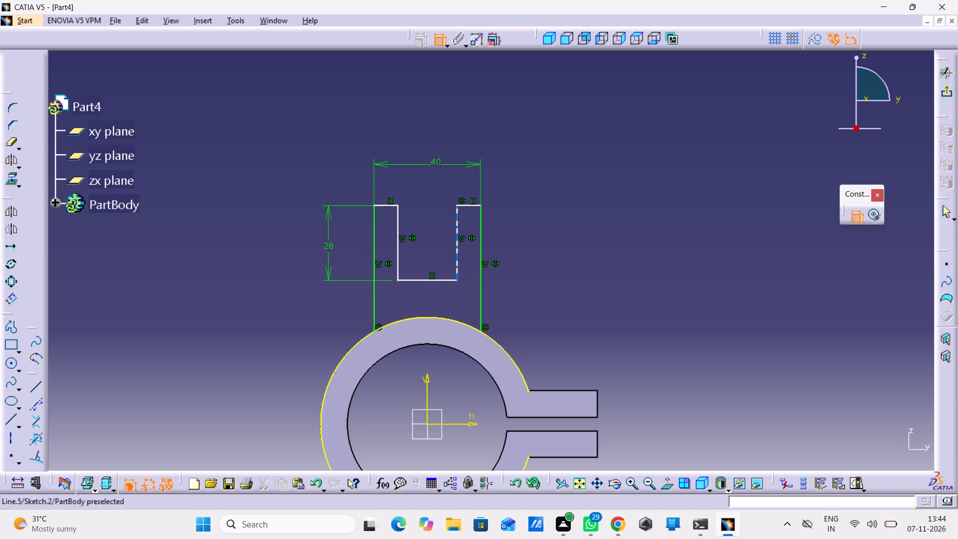
Dimension the top edge of the fork prong on the lug side and set its width to 14 mm.
click(467, 203)
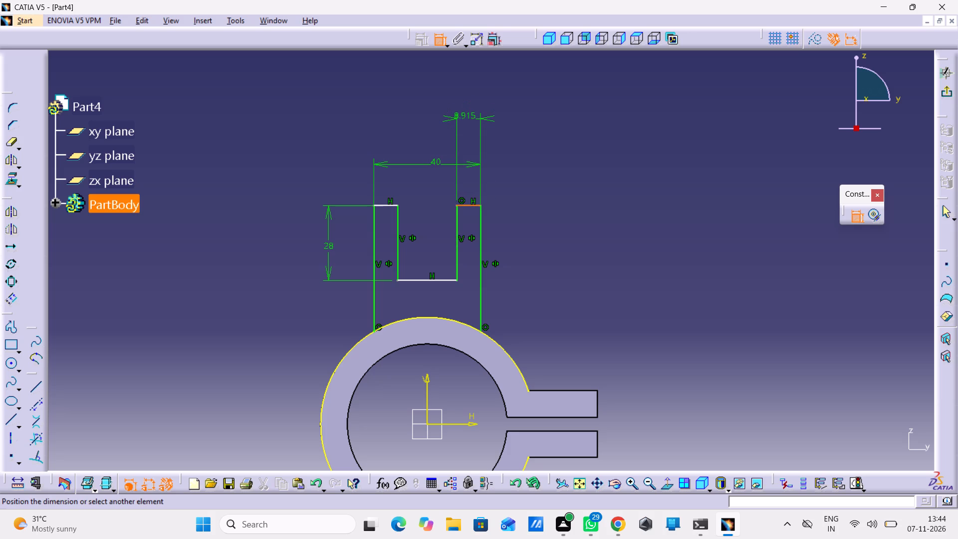
click(465, 119)
double_click(465, 115)
key(4)
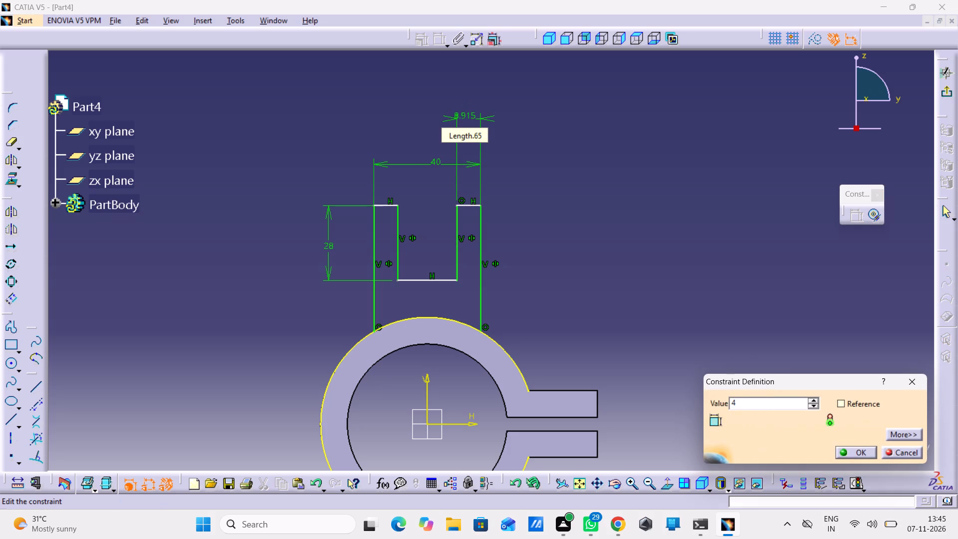
key(BackSpace)
text(14)
key(Return)
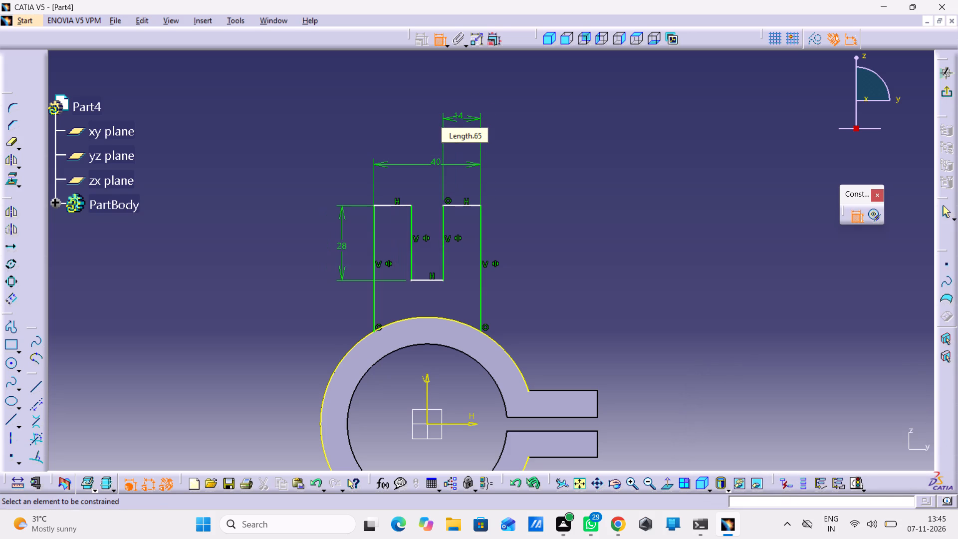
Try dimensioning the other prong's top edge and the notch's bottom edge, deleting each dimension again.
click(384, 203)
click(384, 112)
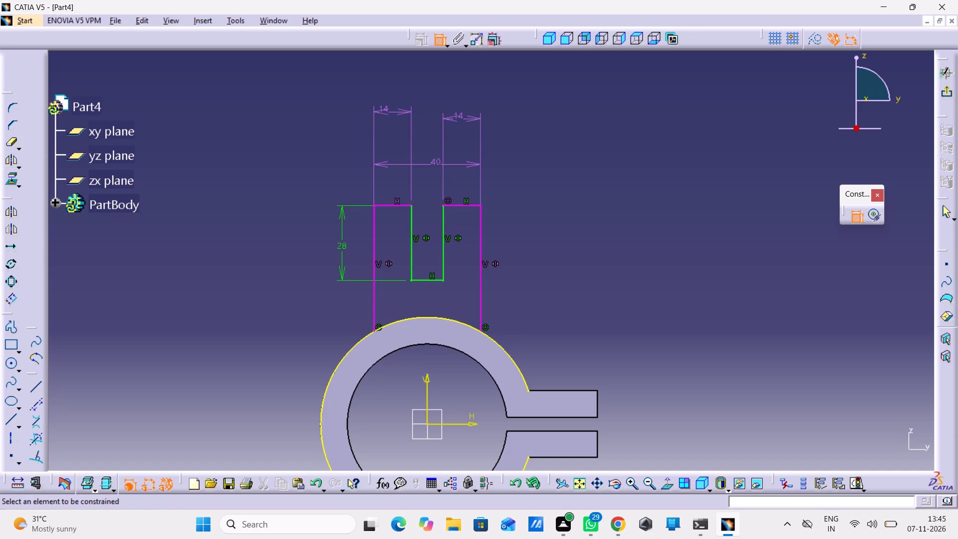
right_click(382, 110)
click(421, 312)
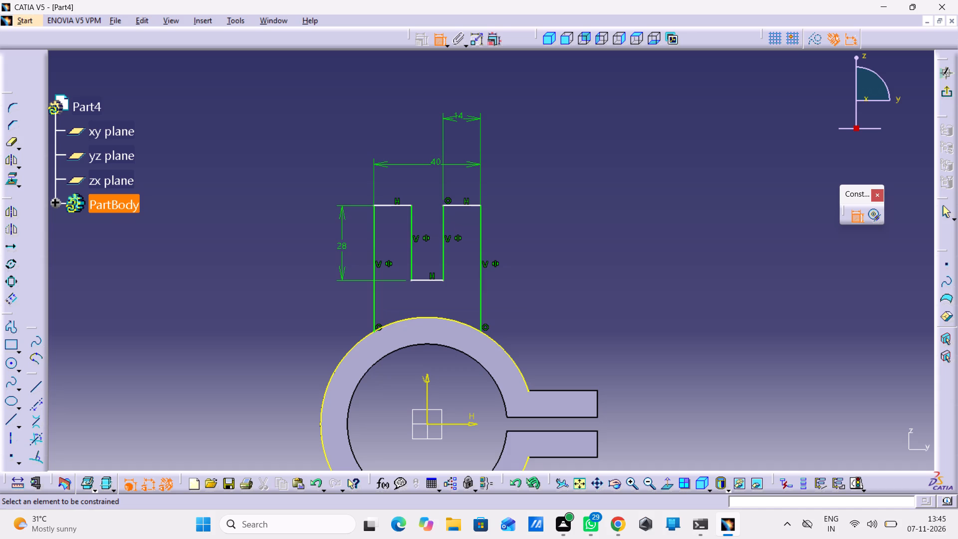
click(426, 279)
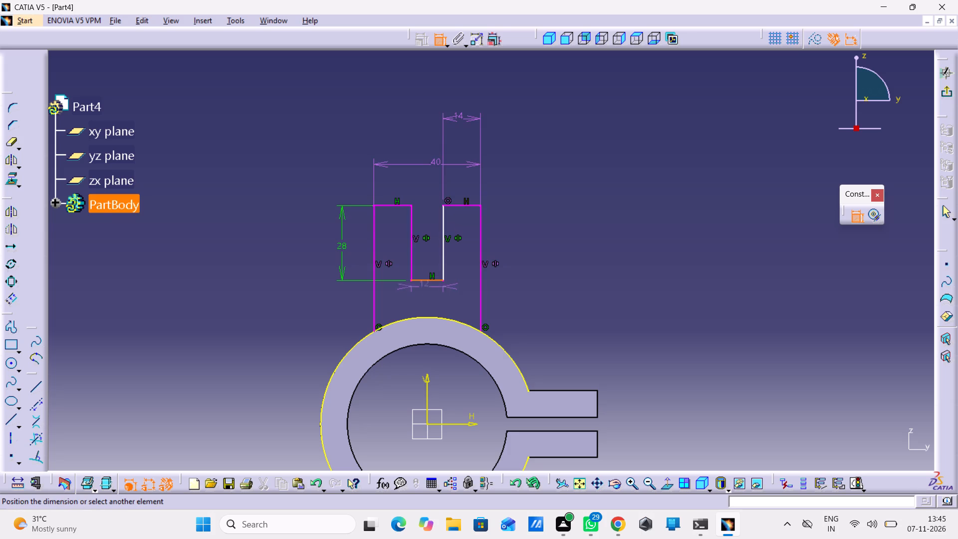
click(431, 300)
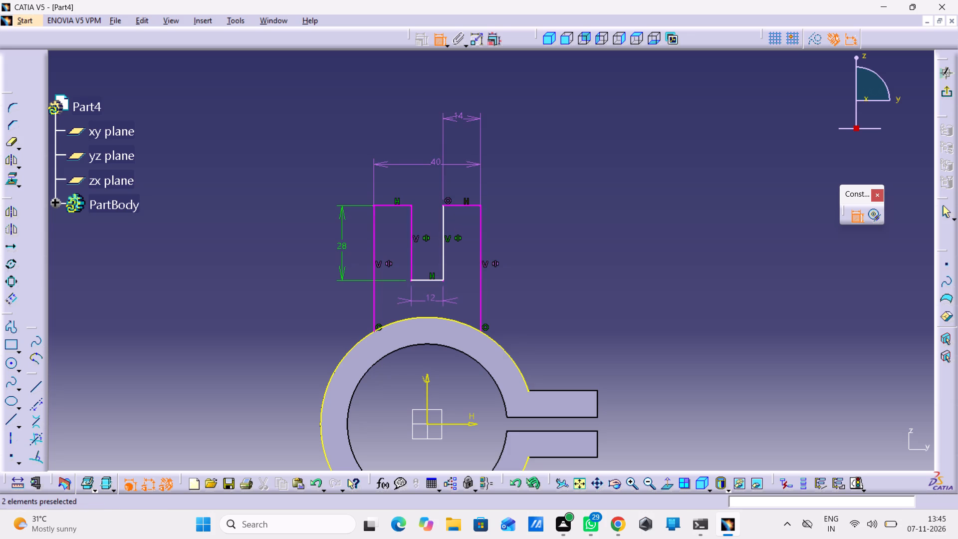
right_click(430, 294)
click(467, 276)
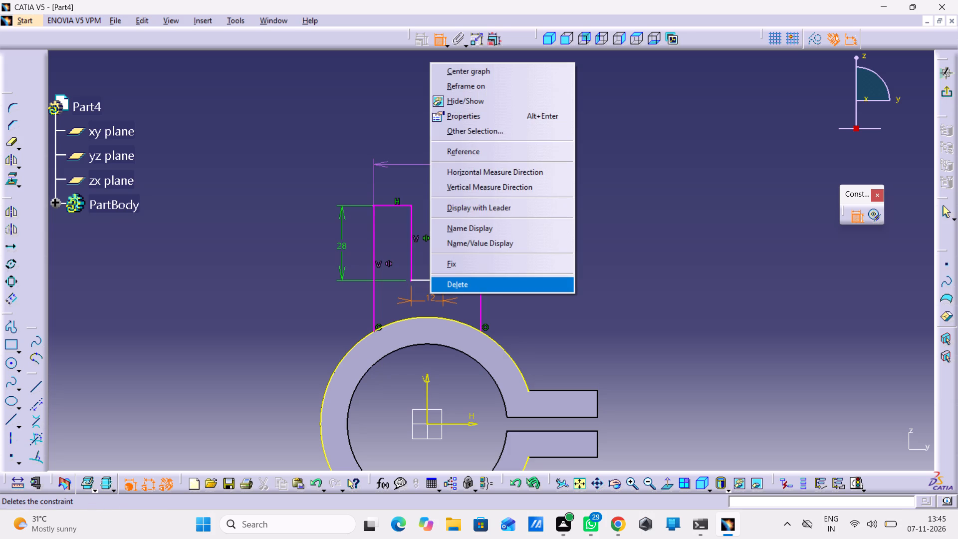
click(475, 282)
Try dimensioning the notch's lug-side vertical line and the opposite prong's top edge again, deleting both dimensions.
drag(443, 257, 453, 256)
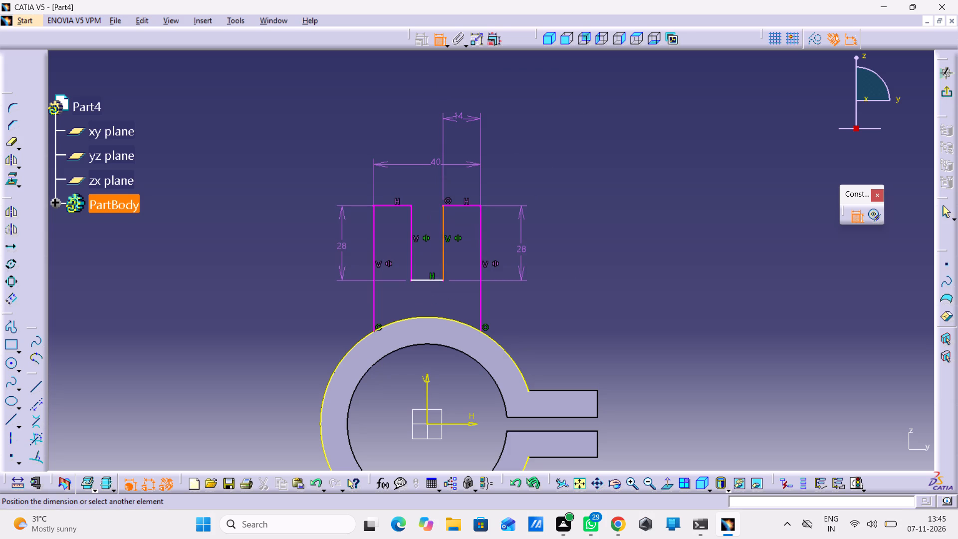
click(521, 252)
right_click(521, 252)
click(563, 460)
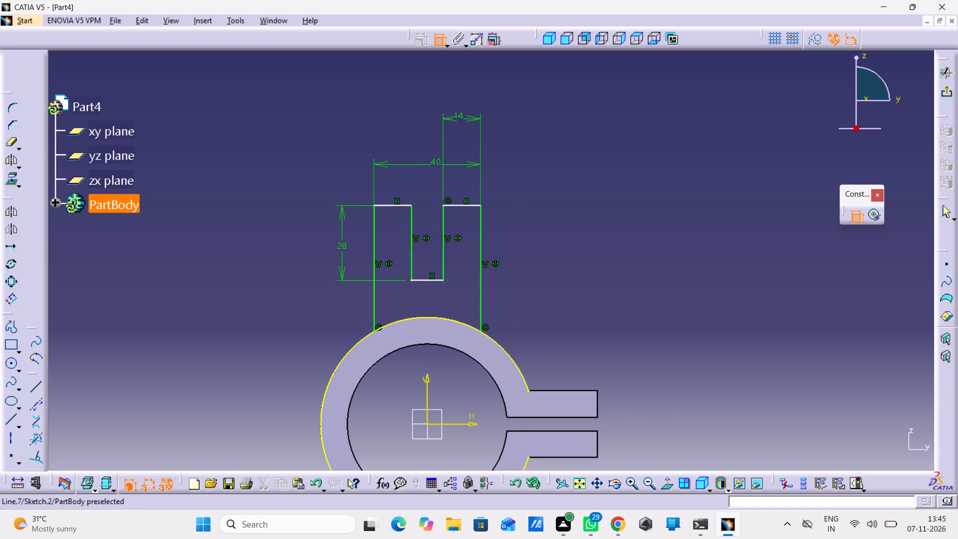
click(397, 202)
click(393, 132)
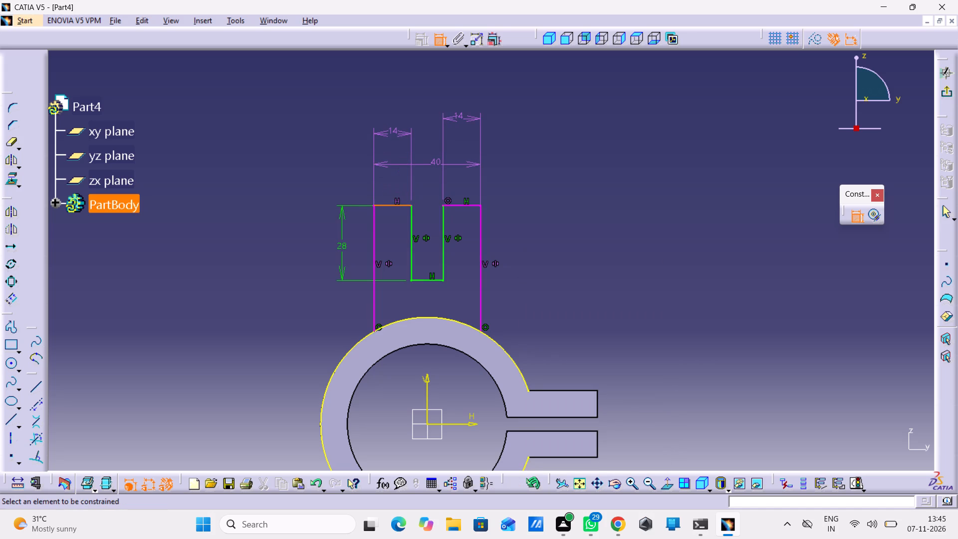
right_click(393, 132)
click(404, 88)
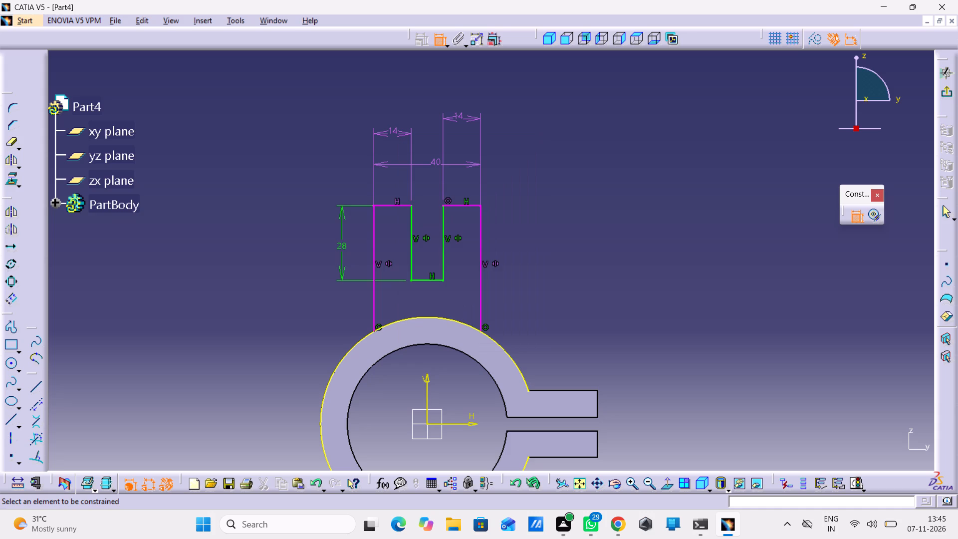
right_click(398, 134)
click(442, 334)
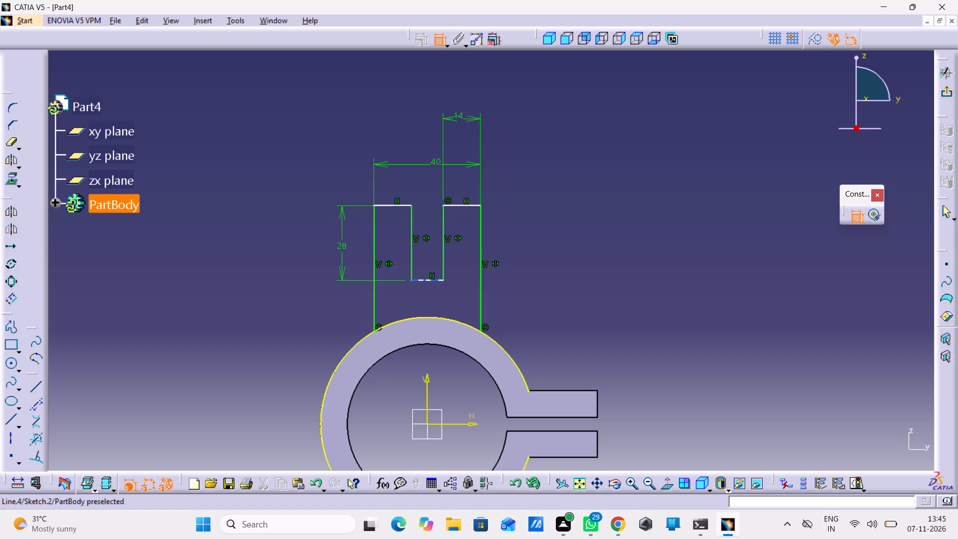
Dimension the height from the sketch origin to the fork's top edge and set it to 80 mm.
click(427, 425)
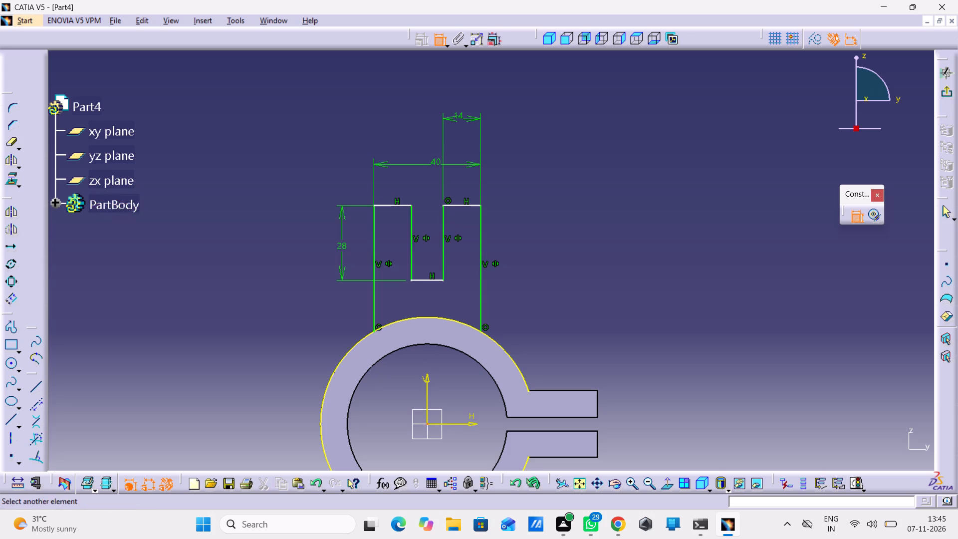
click(402, 205)
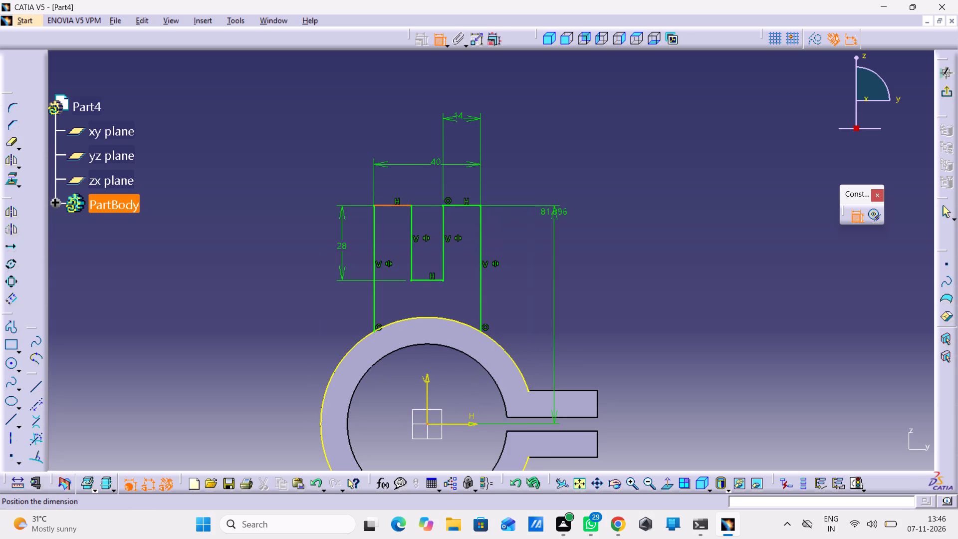
click(574, 287)
double_click(571, 276)
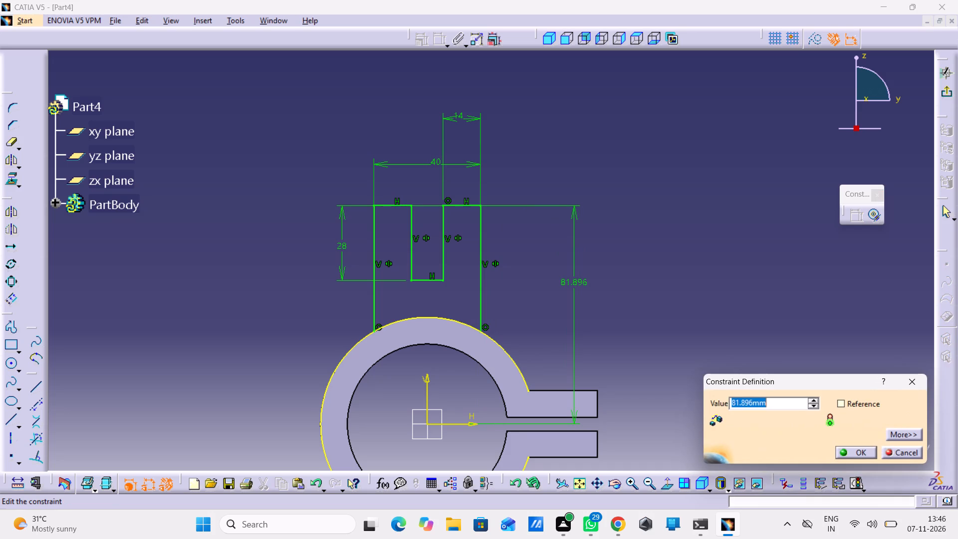
text(80)
key(Return)
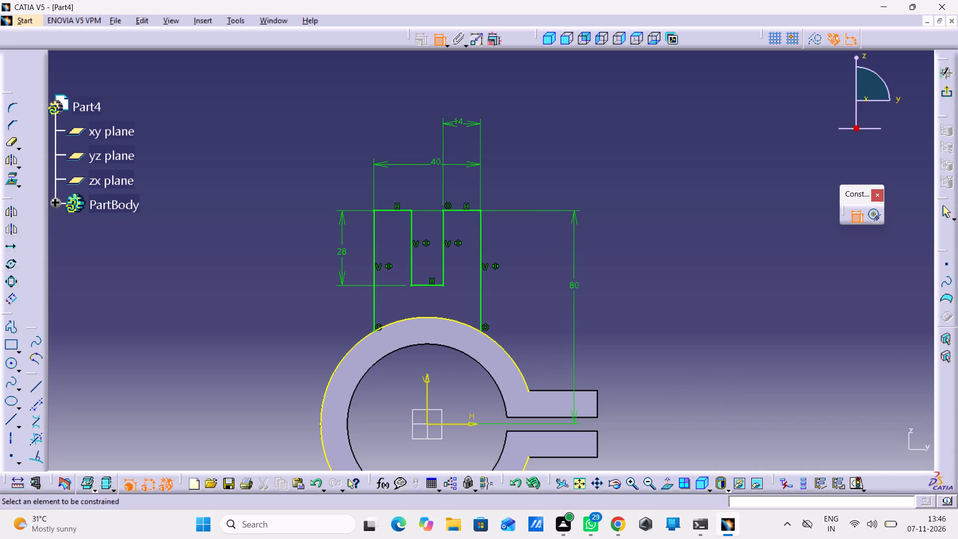
Quick-trim the projected ring arc on both sides of the fork, keeping the part between its outer lines, and exit the sketch.
double_click(10, 139)
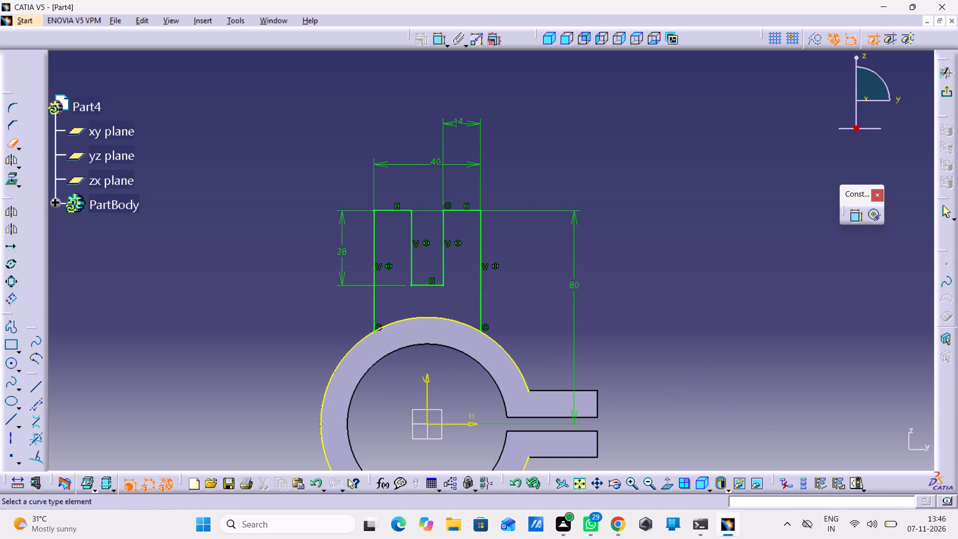
click(344, 358)
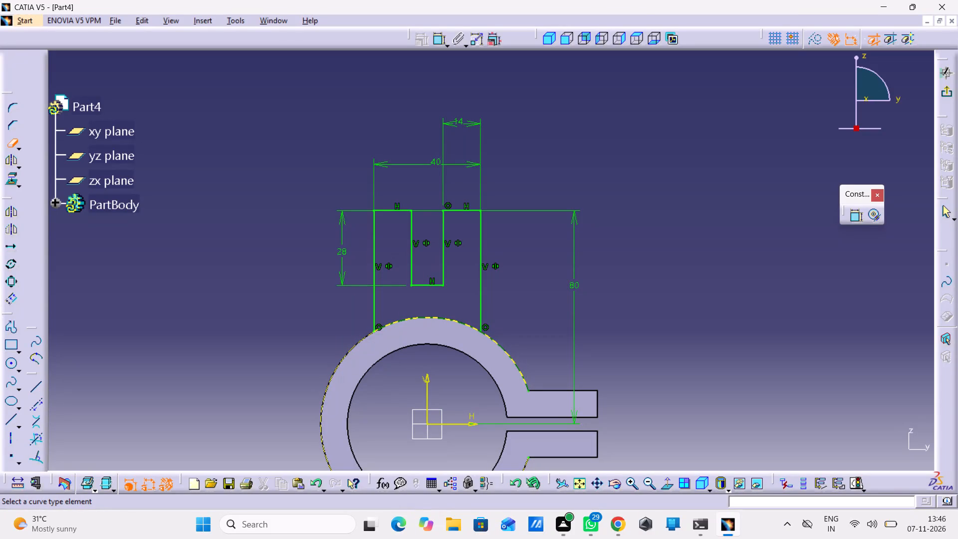
click(529, 386)
middle_drag(565, 349, 576, 376)
right_click(565, 349)
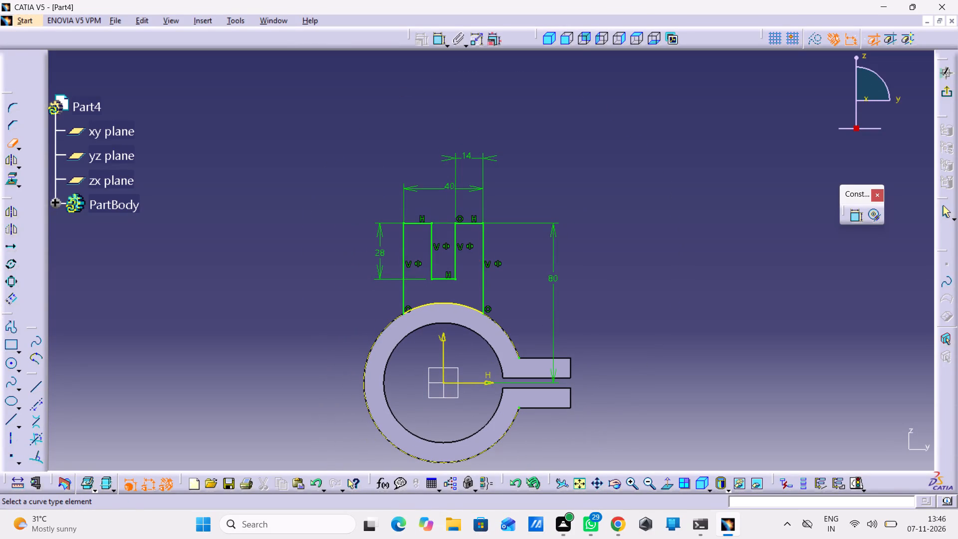
click(949, 93)
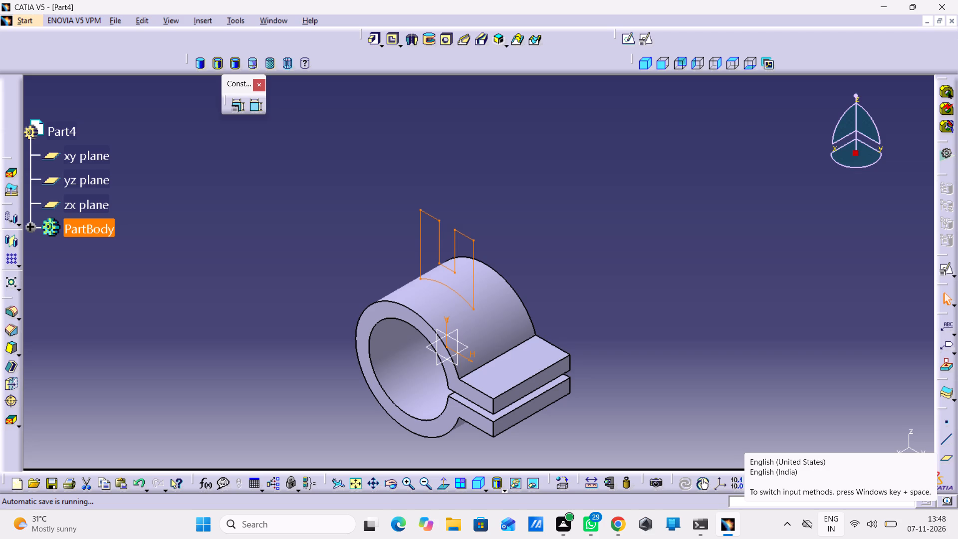
Pad the fork sketch with a length of 18 mm and mirrored extent.
right_drag(739, 393, 556, 330)
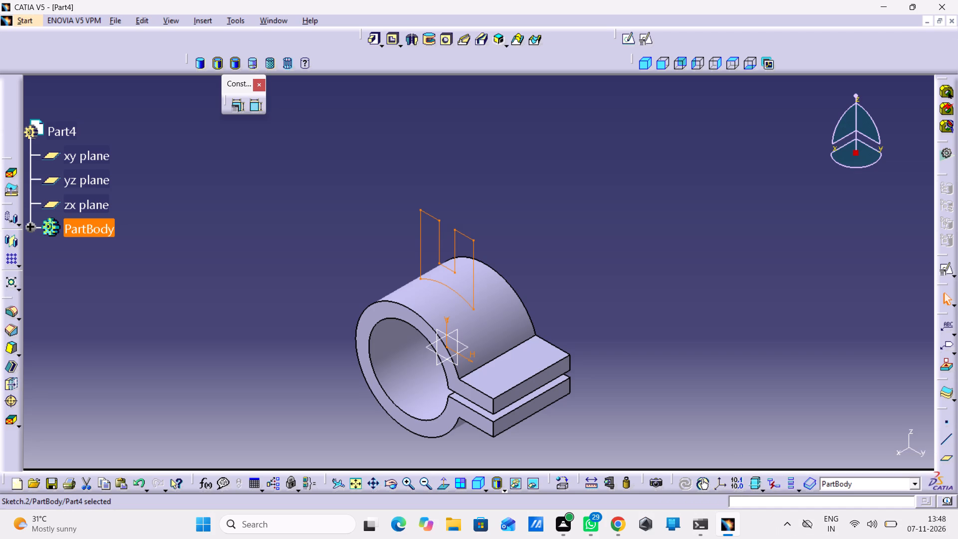
click(371, 35)
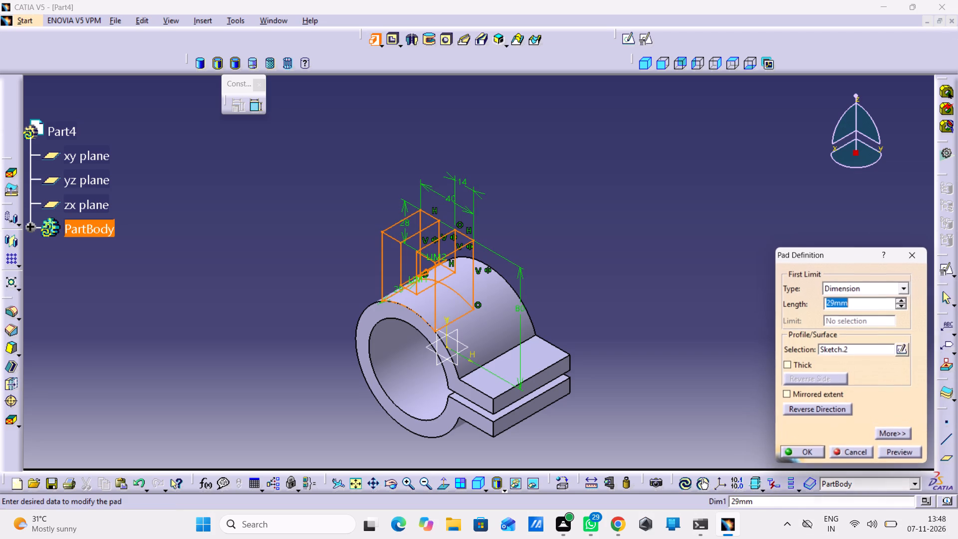
click(787, 393)
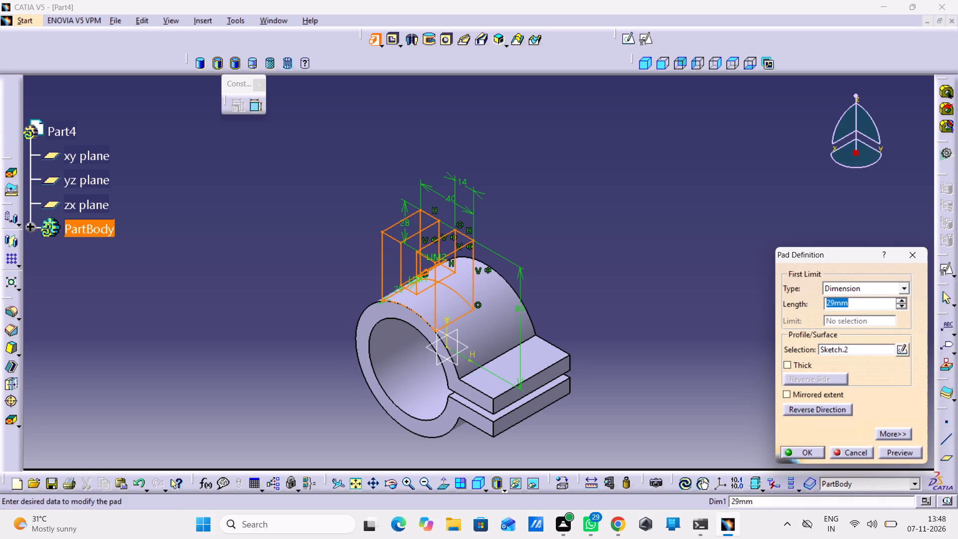
drag(854, 301, 815, 301)
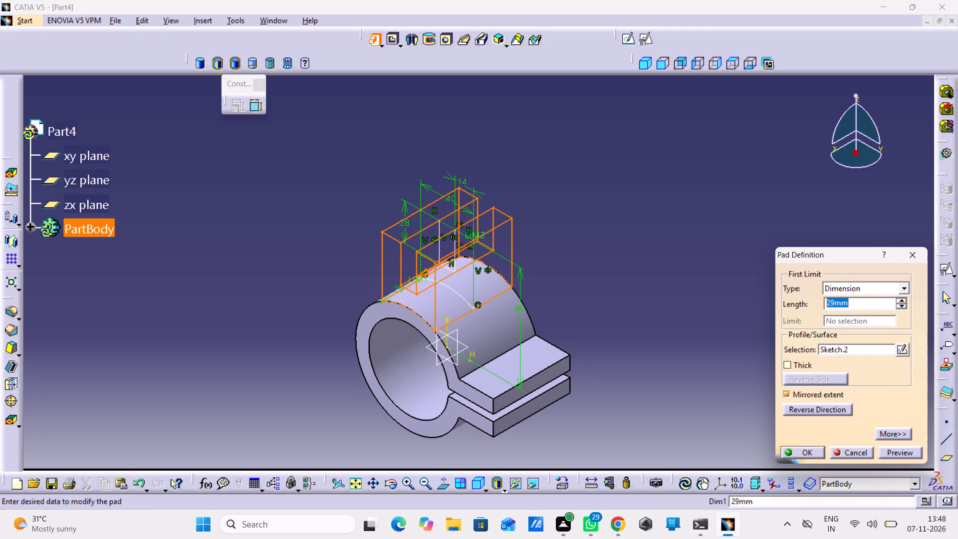
text(18)
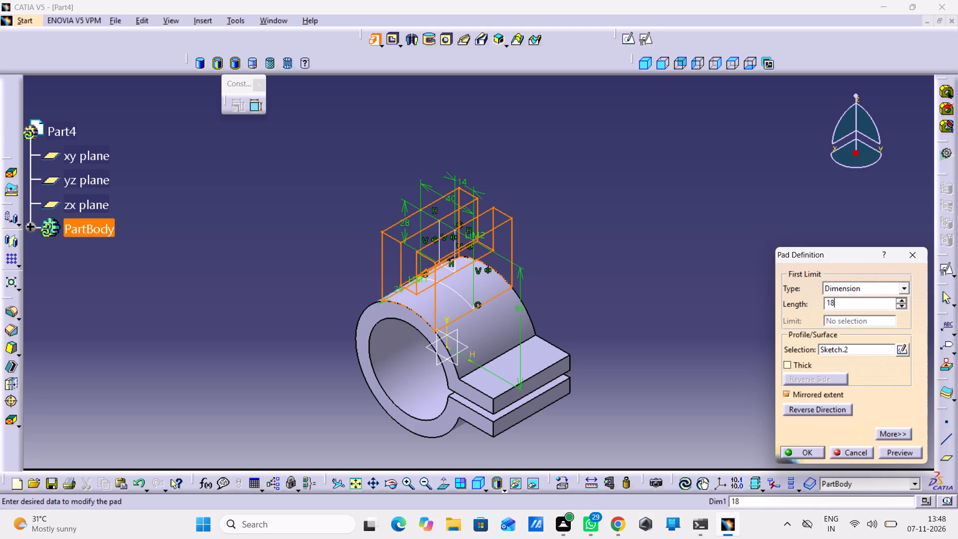
click(898, 448)
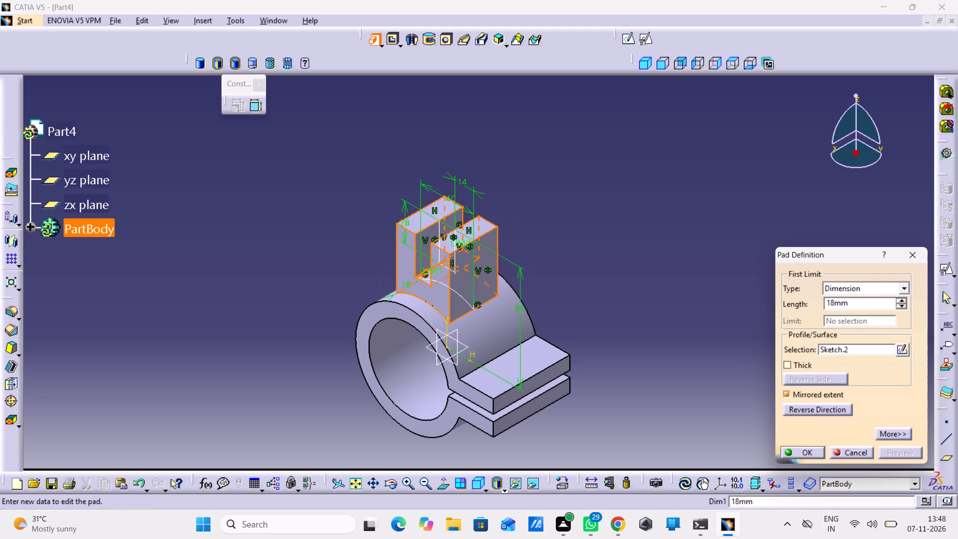
click(804, 451)
click(713, 385)
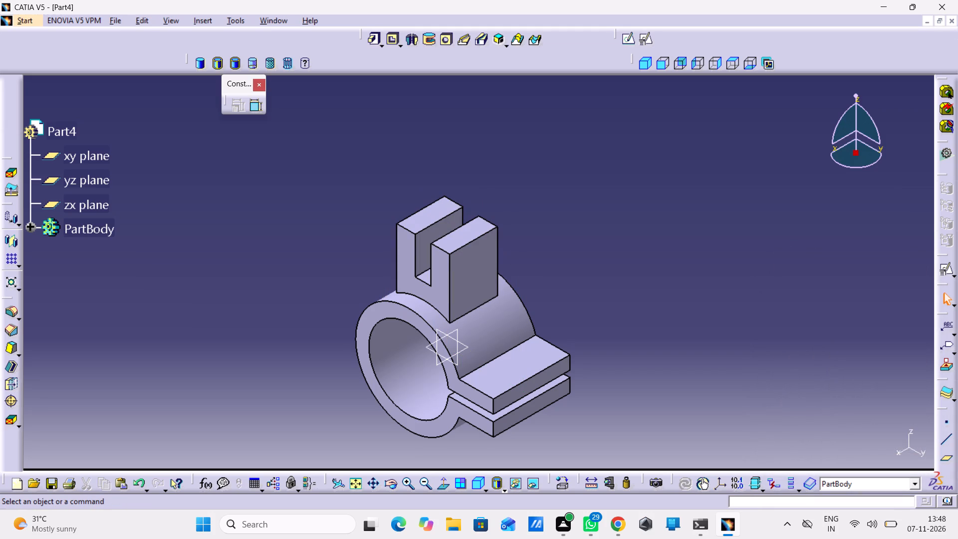
Open a positioned sketch on the outer side face of the fork prong facing the lugs.
click(477, 253)
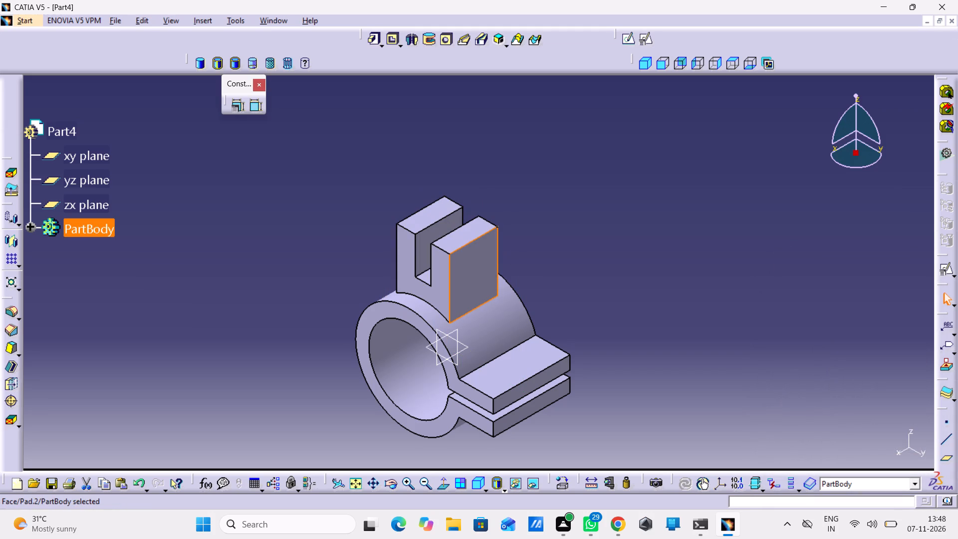
click(646, 41)
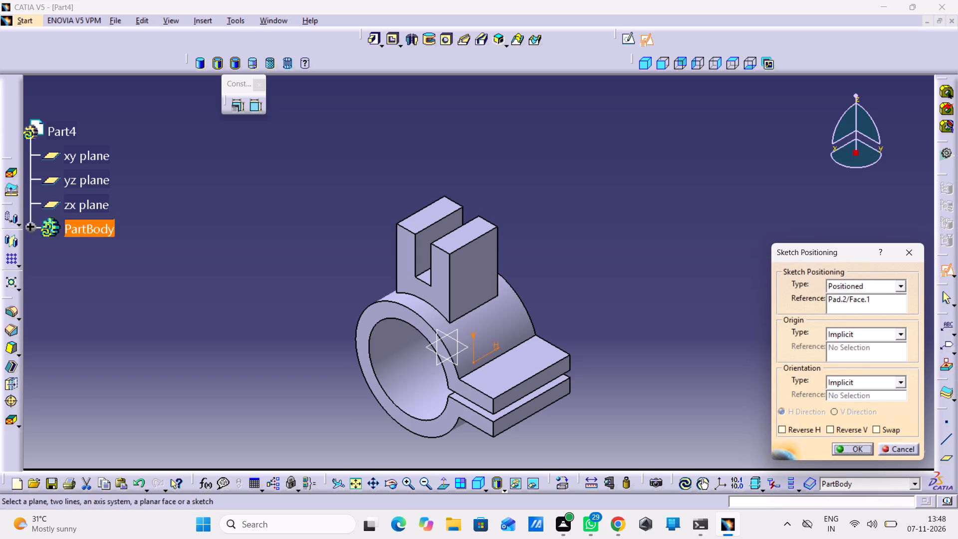
click(845, 447)
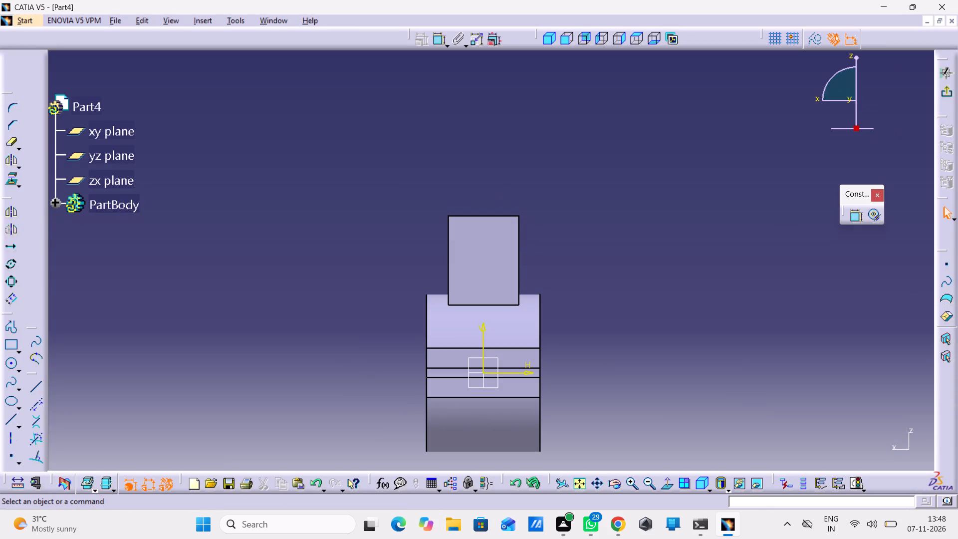
Draw a circle of about 19 mm radius centred on the V axis just above the prong's top edge.
click(9, 362)
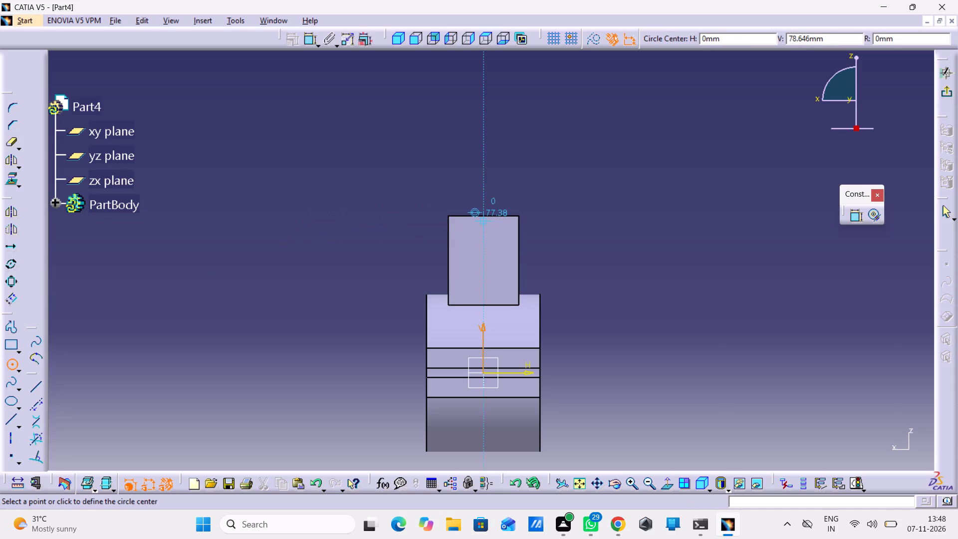
click(482, 203)
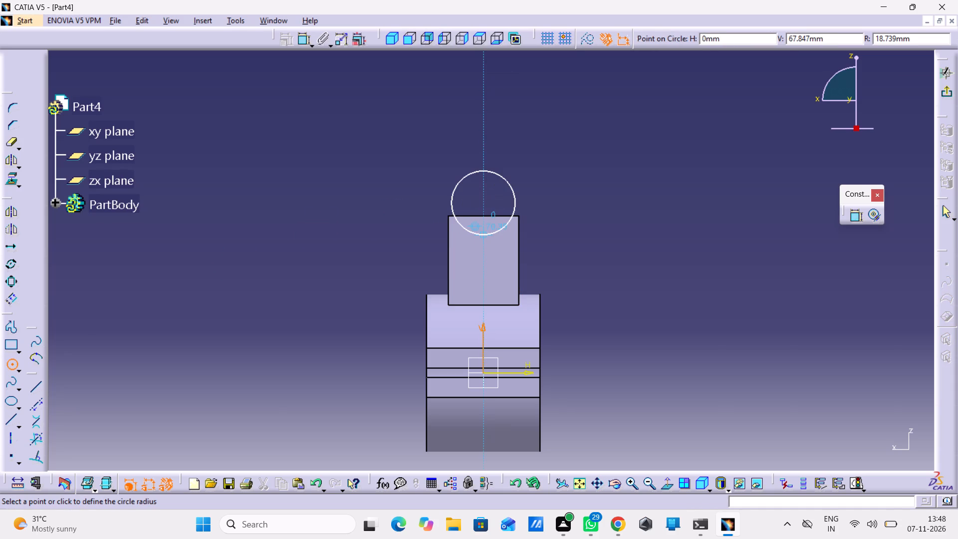
click(482, 241)
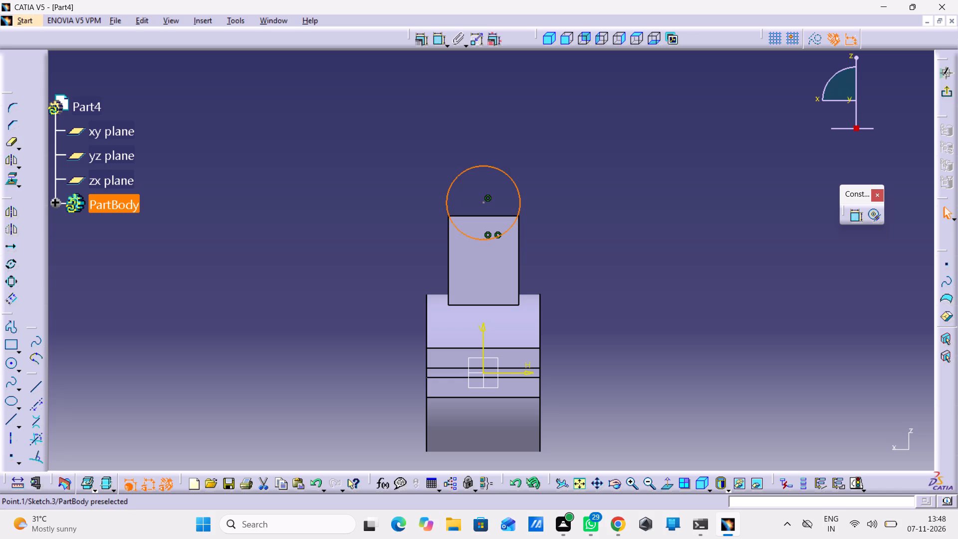
click(482, 202)
click(418, 218)
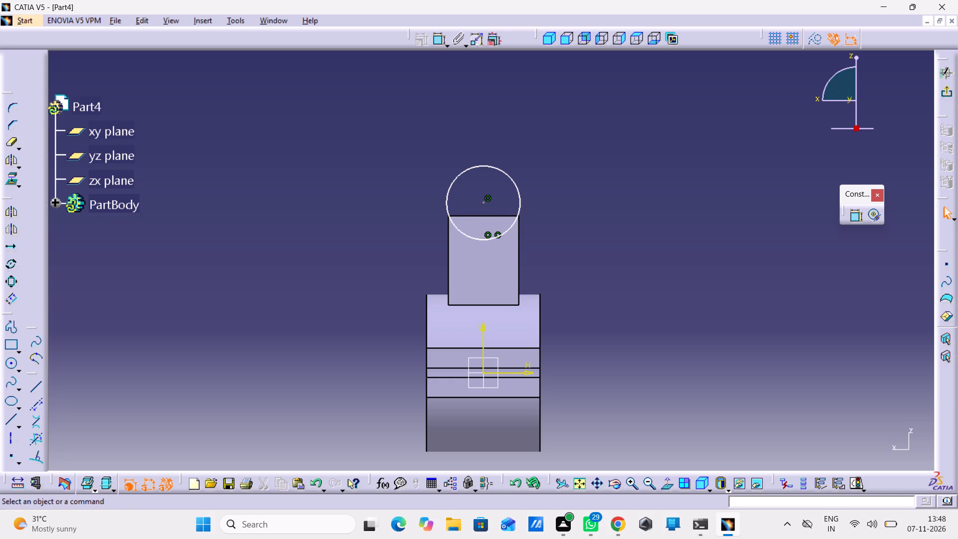
Draw a concentric inner circle of about 11 mm radius inside the existing circle above the prong.
click(11, 359)
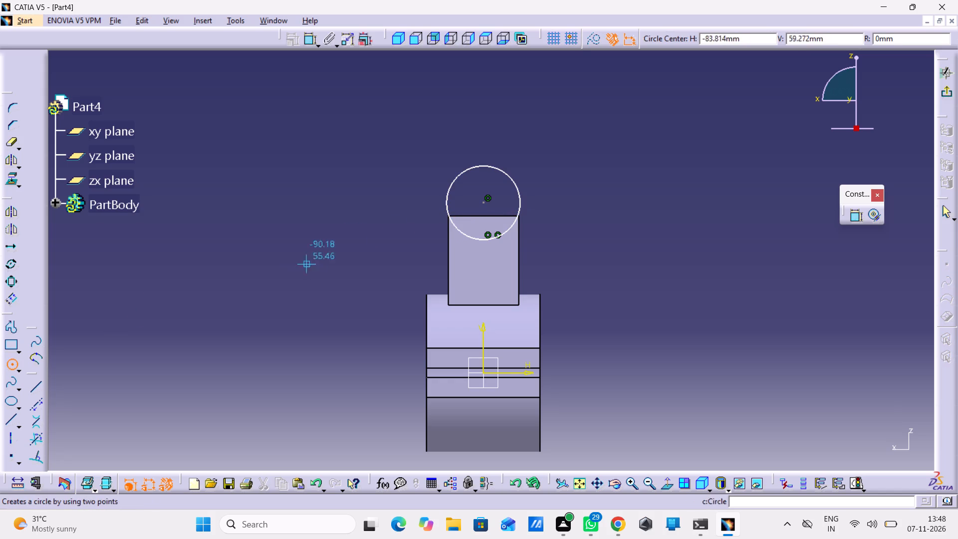
click(483, 204)
click(494, 221)
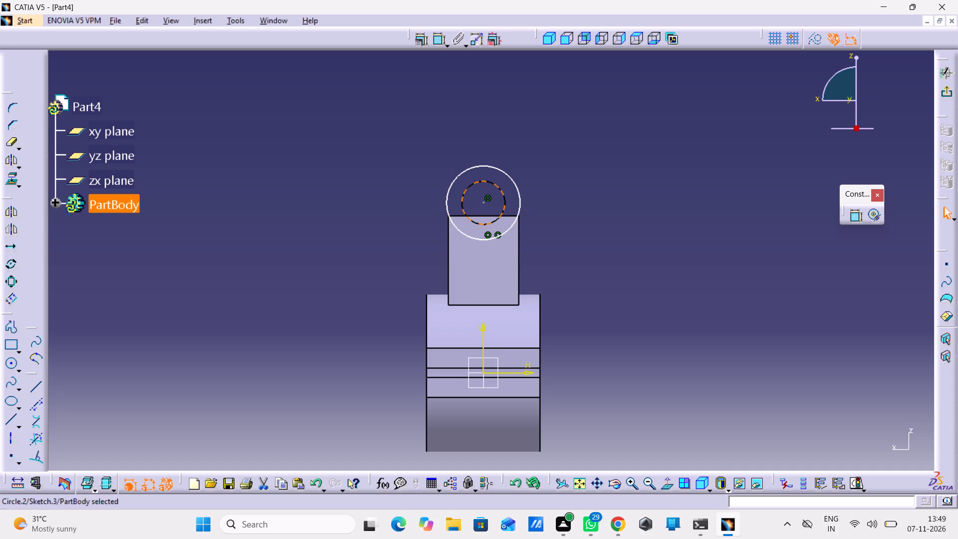
Dimension the inner circle with a radius of 10 mm and switch the constraint to a diameter of 20 mm.
click(858, 211)
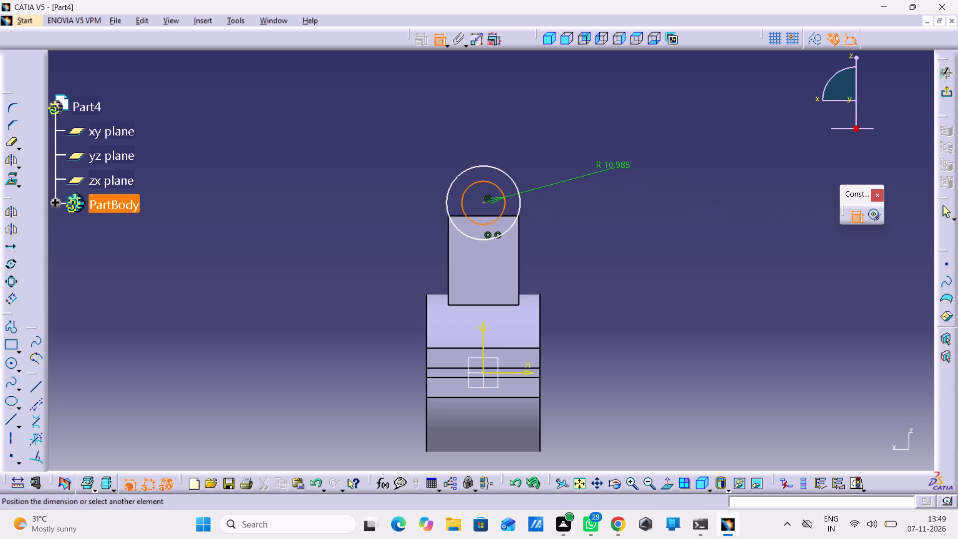
double_click(613, 167)
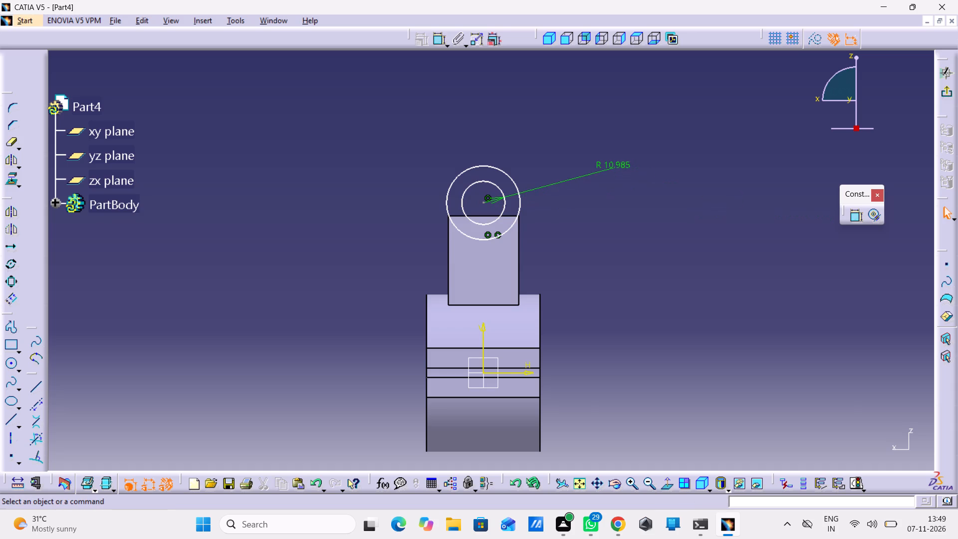
double_click(615, 165)
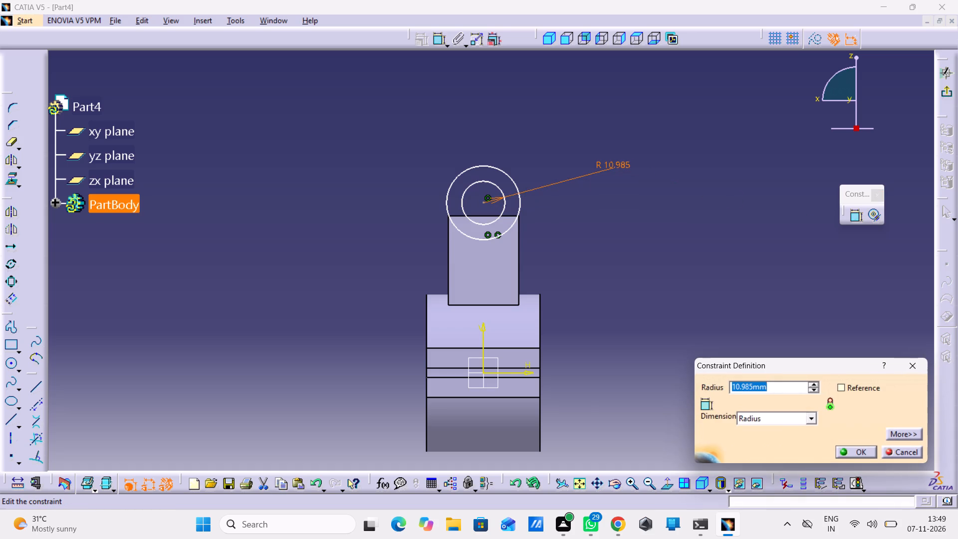
key(0)
key(BackSpace)
text(10)
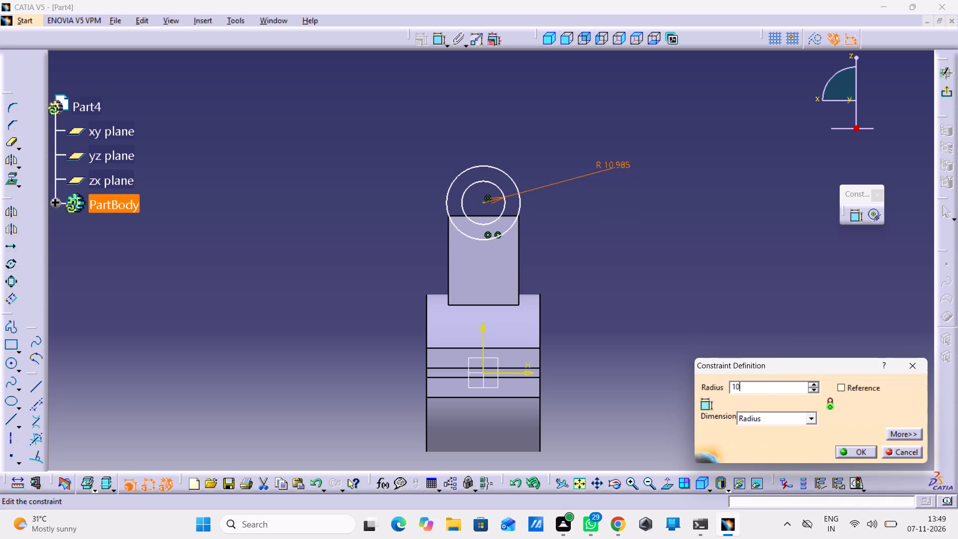
click(764, 419)
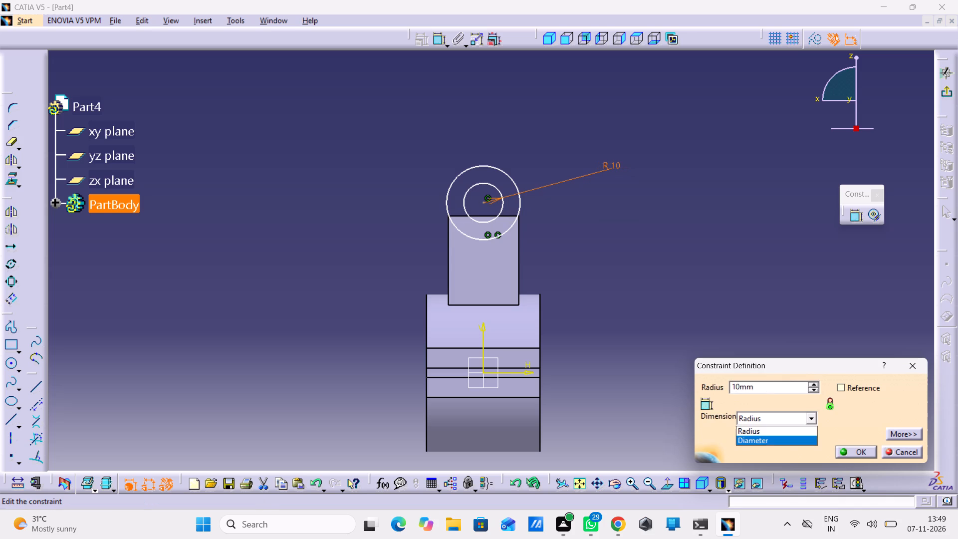
click(766, 439)
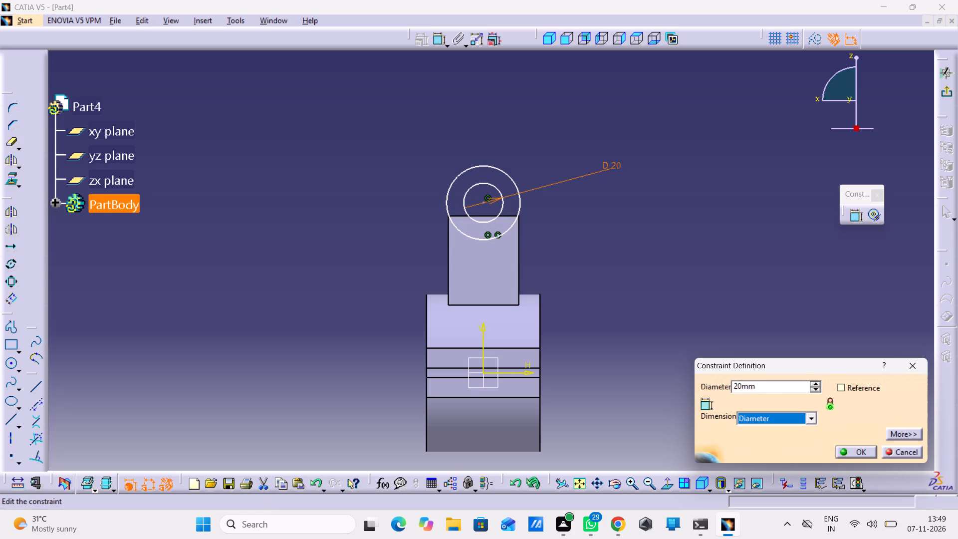
drag(851, 452, 858, 446)
click(527, 156)
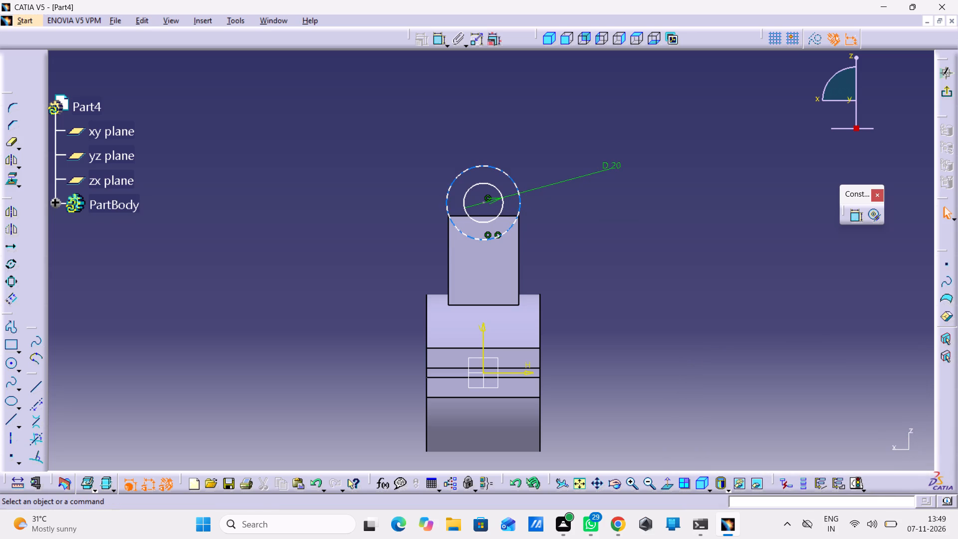
Dimension the outer circle as a radius and set it to 22 mm.
click(510, 181)
click(593, 162)
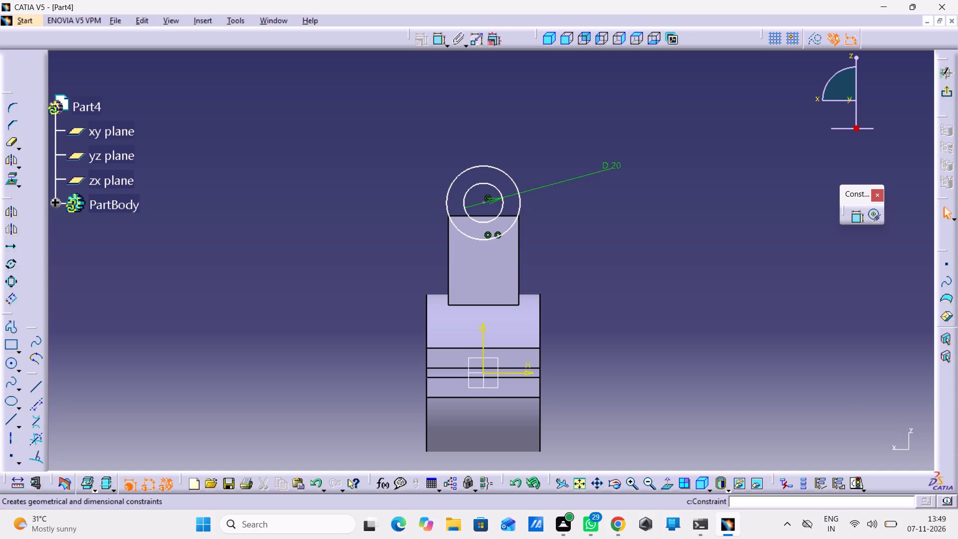
double_click(856, 217)
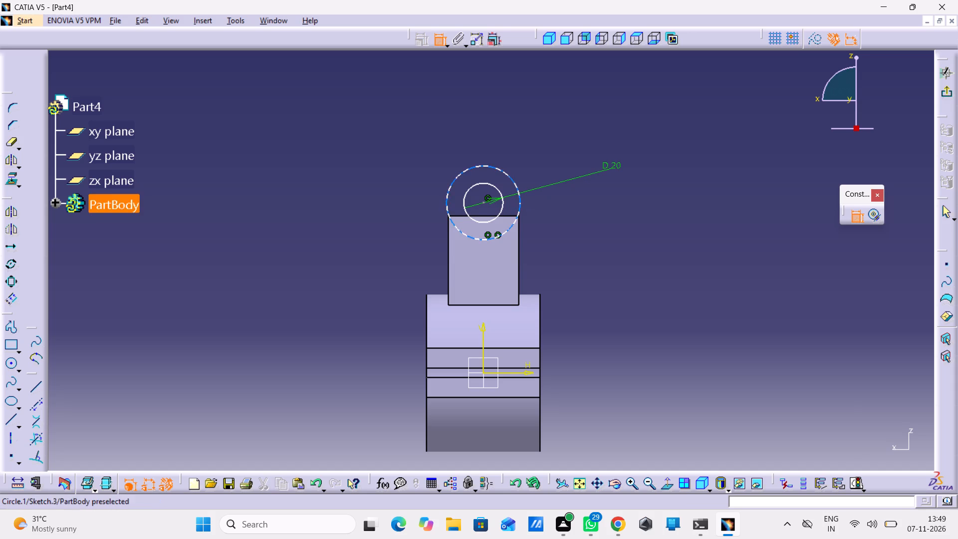
click(515, 184)
click(536, 148)
double_click(543, 138)
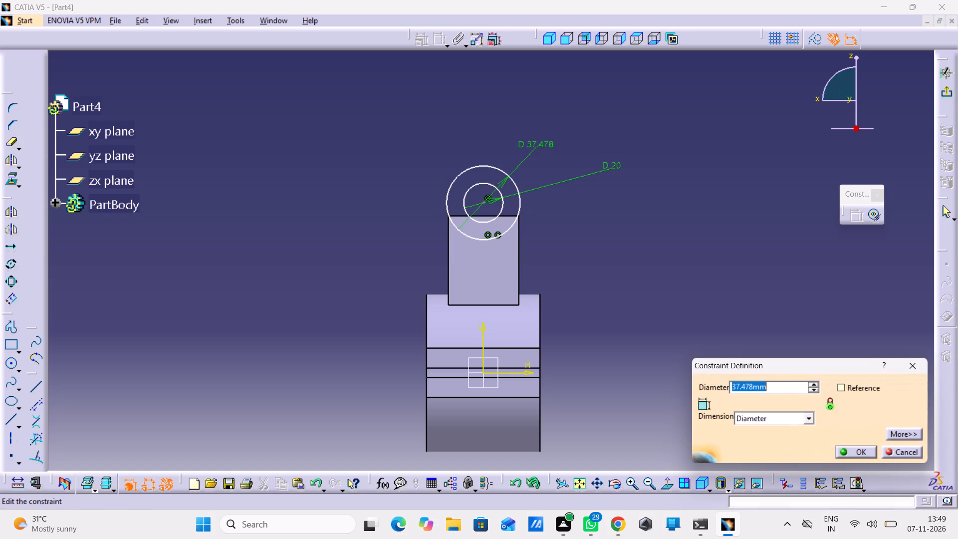
click(749, 421)
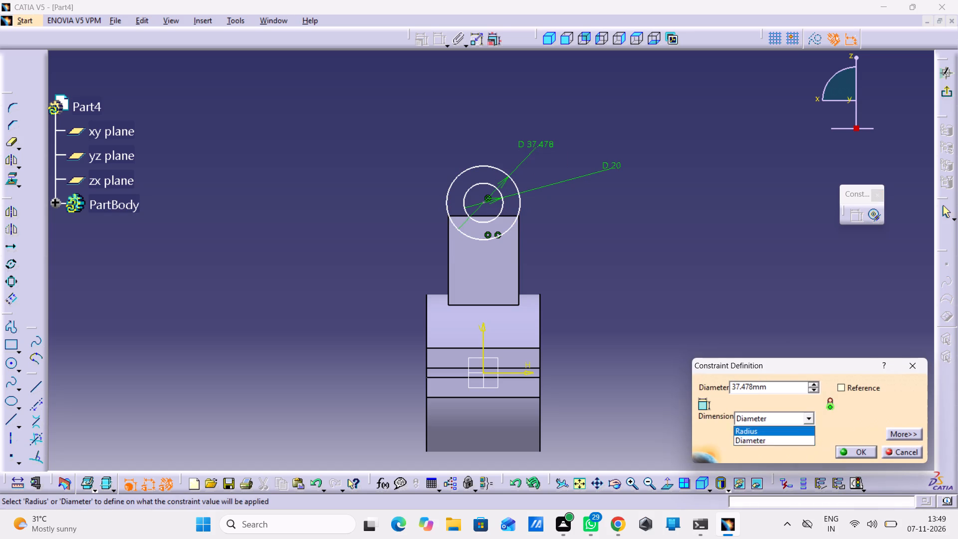
click(748, 432)
drag(769, 388, 715, 382)
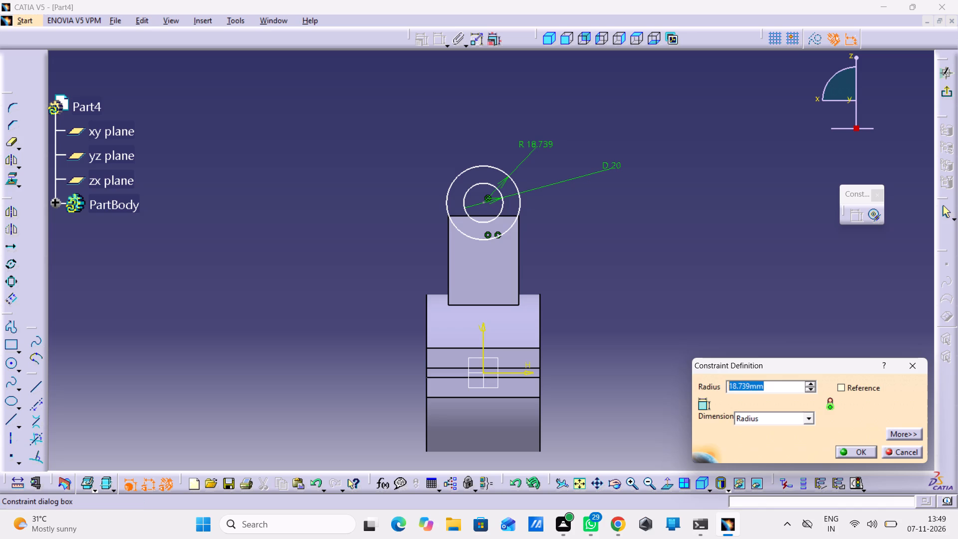
text(22)
key(Return)
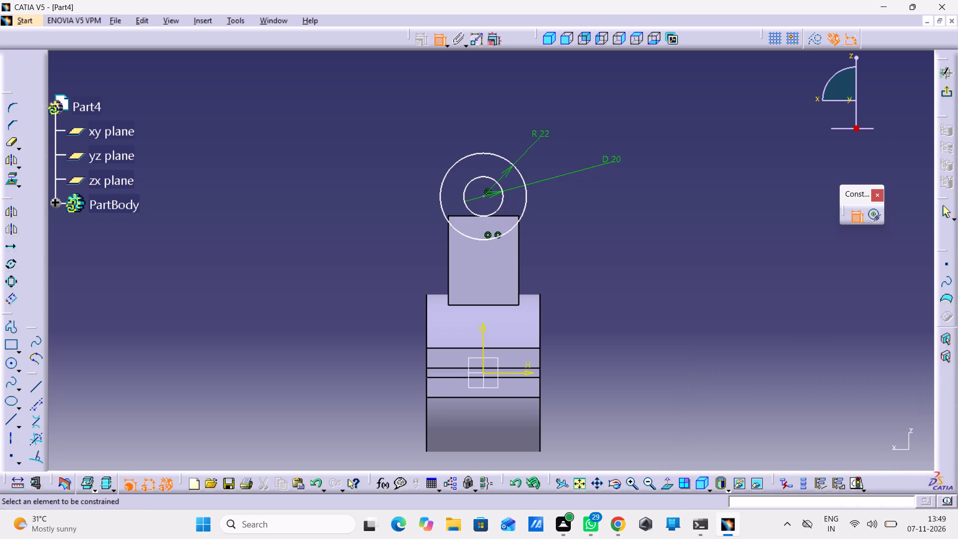
Constrain the circles' shared centre to be coincident with the prong's top edge.
click(481, 196)
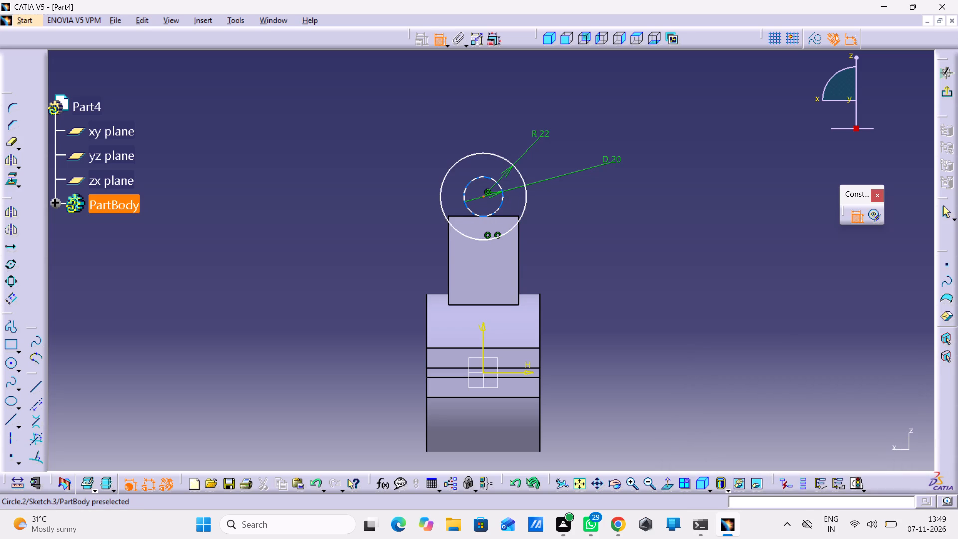
drag(498, 218, 506, 217)
right_click(586, 205)
click(609, 264)
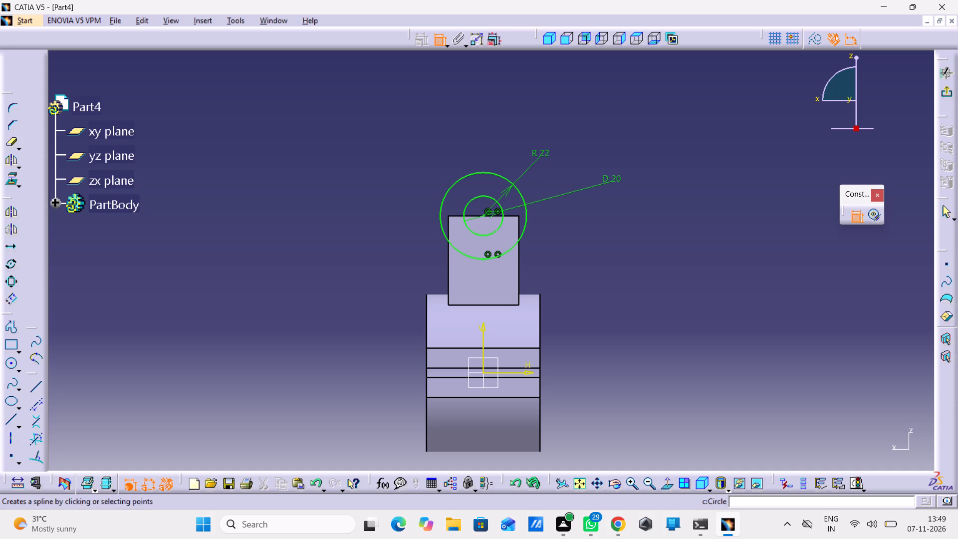
Draw a horizontal line about 46 mm long along the prong's top edge, ending on the outer circle.
double_click(37, 391)
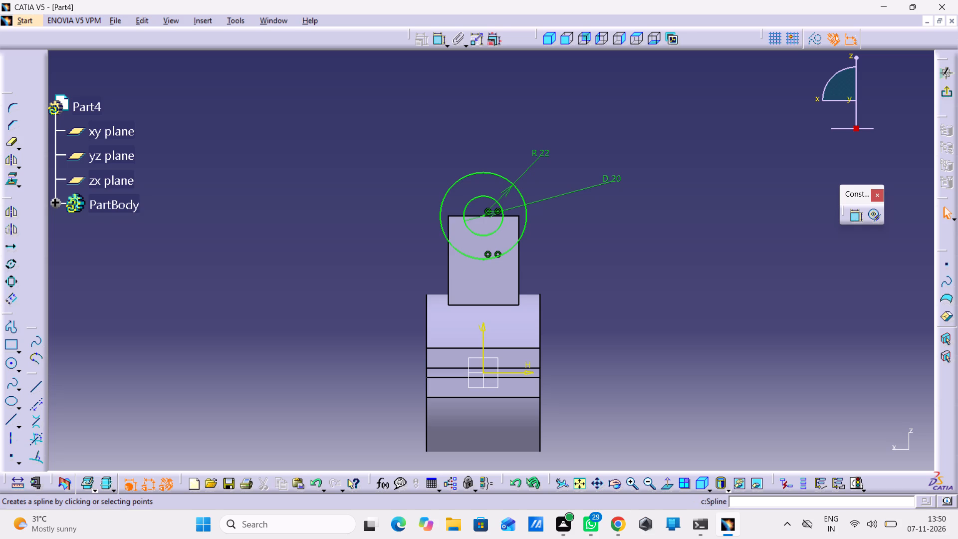
double_click(38, 387)
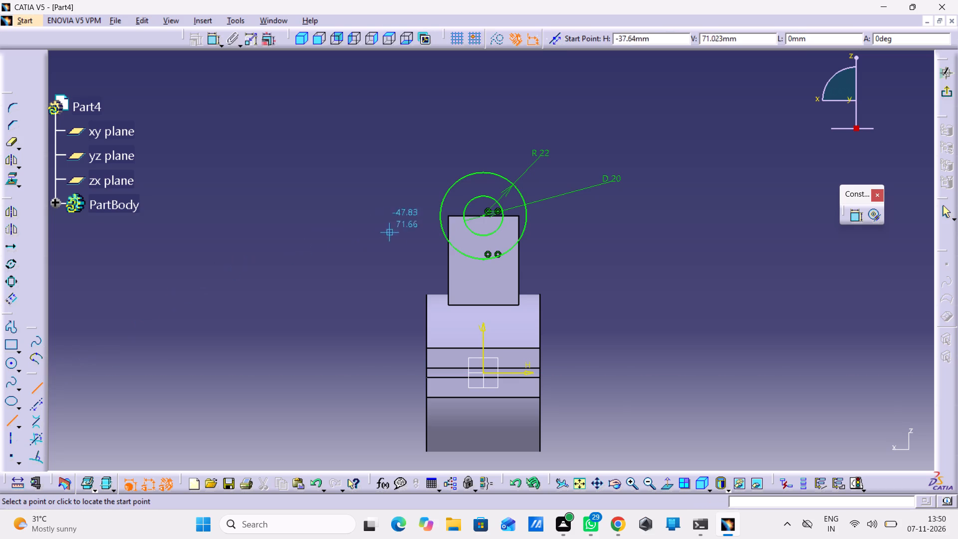
click(439, 216)
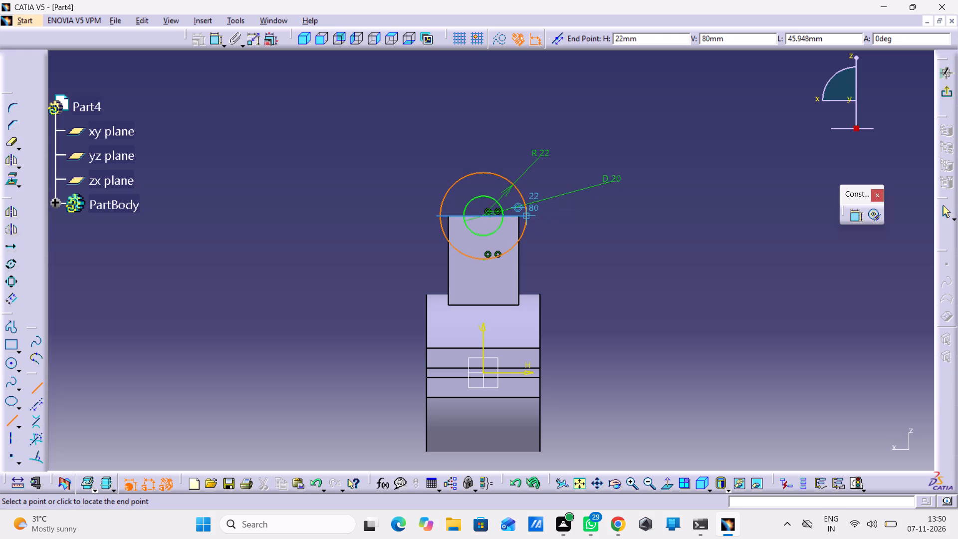
click(527, 214)
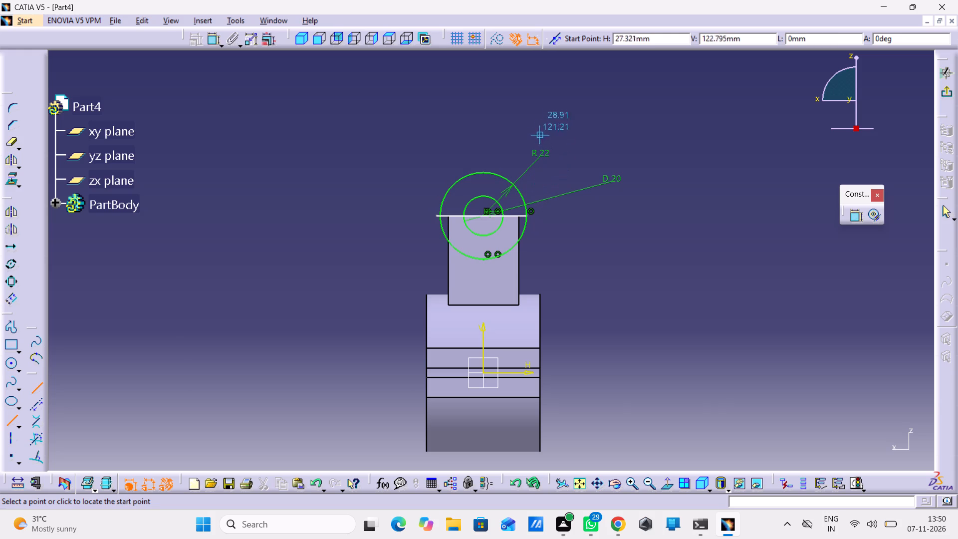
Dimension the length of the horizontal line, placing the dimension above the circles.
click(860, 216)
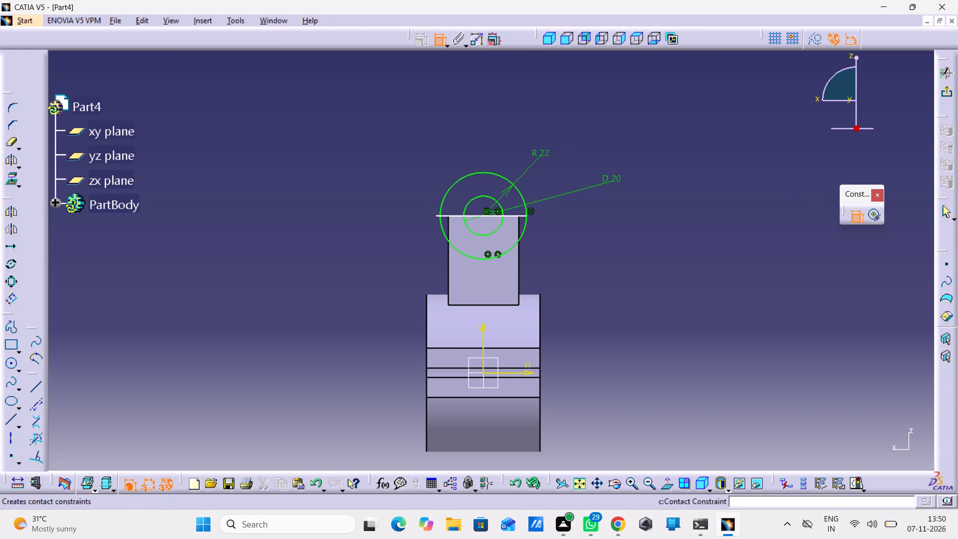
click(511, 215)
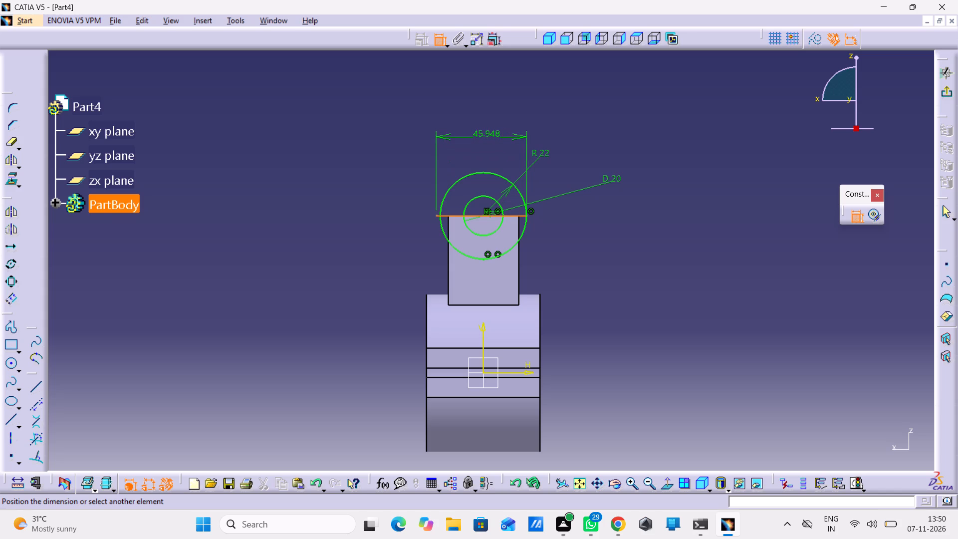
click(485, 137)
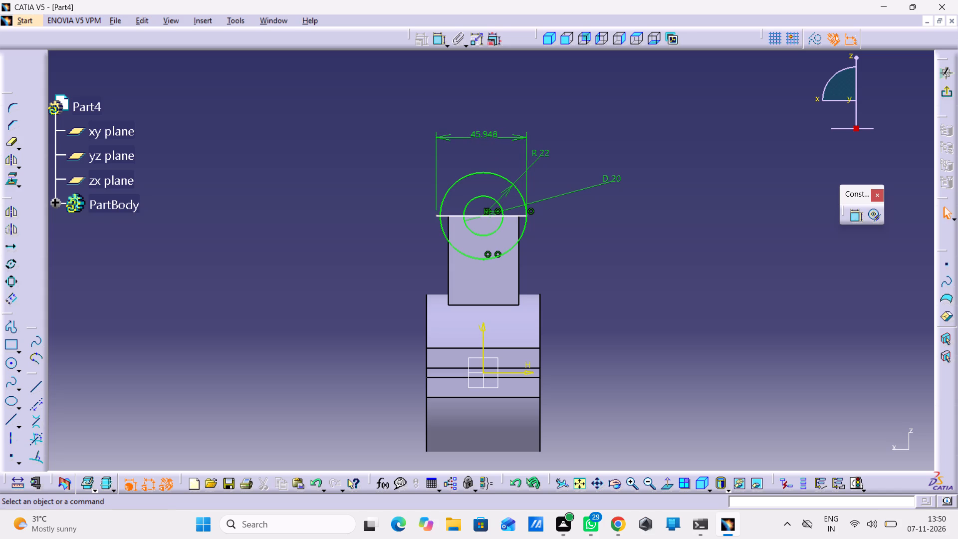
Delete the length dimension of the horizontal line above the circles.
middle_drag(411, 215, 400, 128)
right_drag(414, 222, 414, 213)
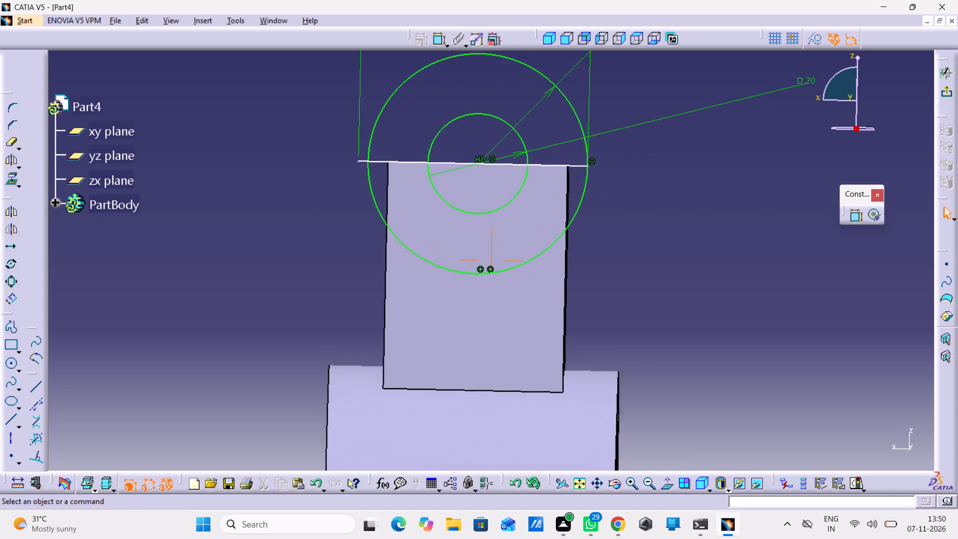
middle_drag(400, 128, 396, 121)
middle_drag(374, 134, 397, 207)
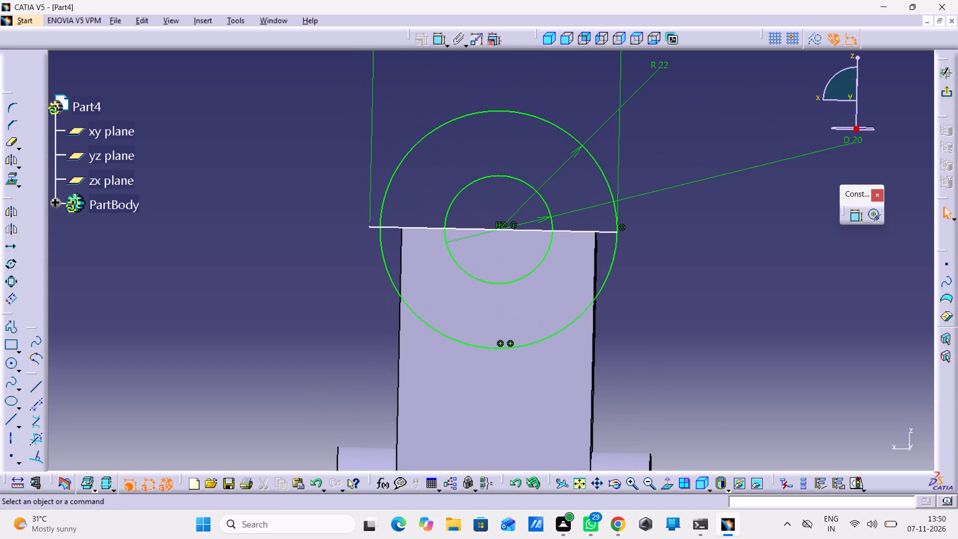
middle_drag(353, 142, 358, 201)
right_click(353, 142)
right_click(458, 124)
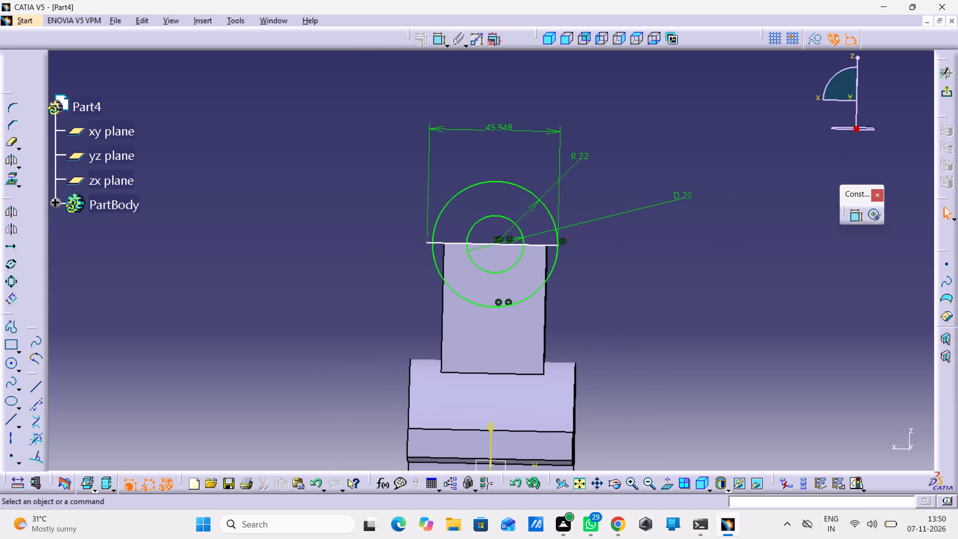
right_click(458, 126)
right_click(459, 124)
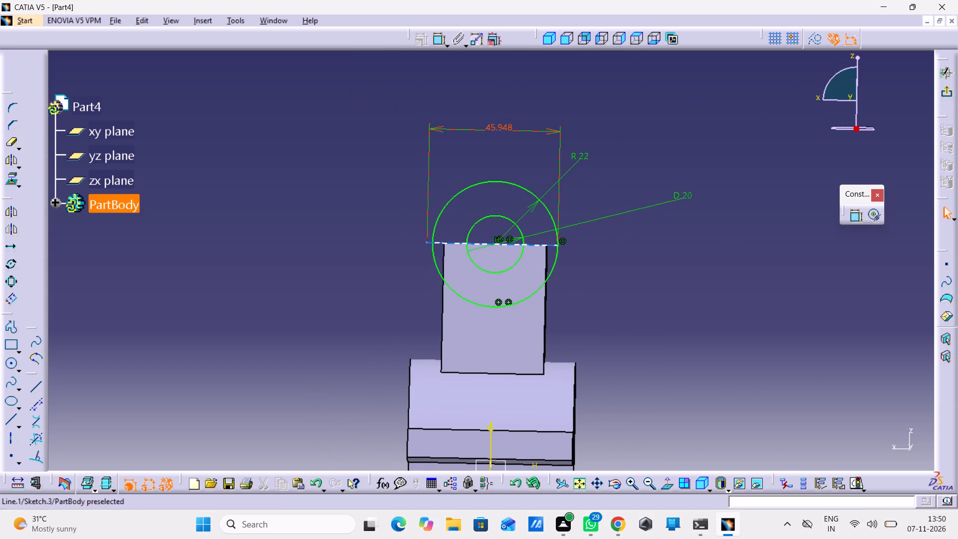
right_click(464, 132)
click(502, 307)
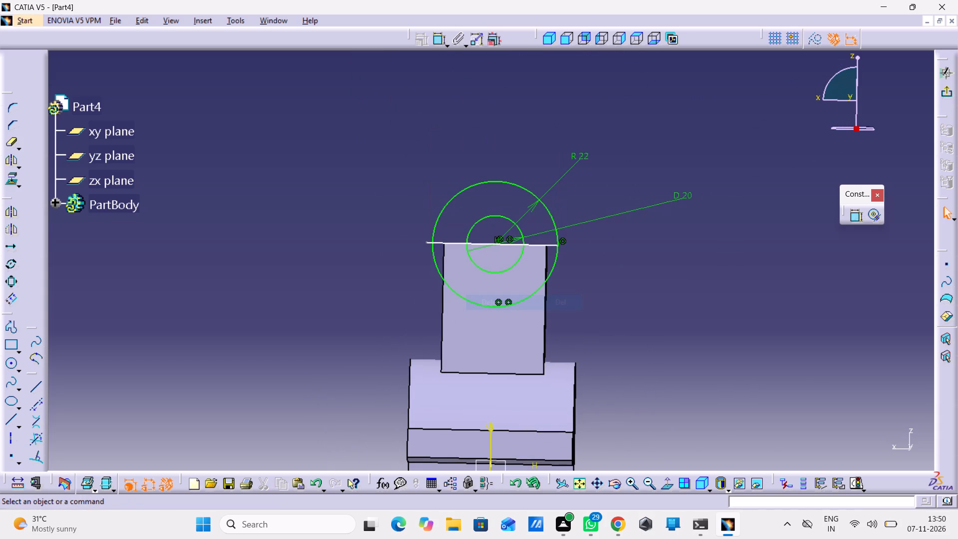
Dimension the horizontal line's length again, placing the dimension below the circles.
click(428, 242)
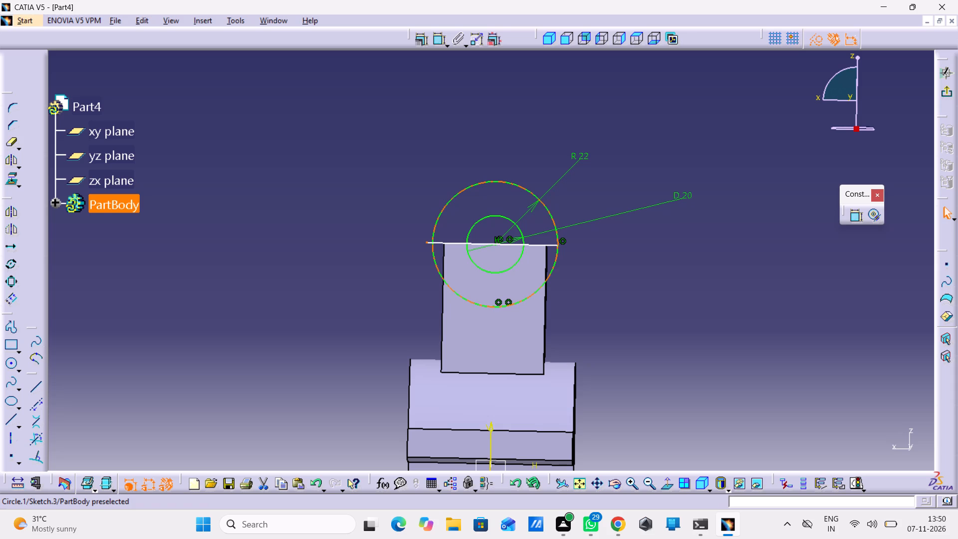
click(782, 252)
double_click(853, 216)
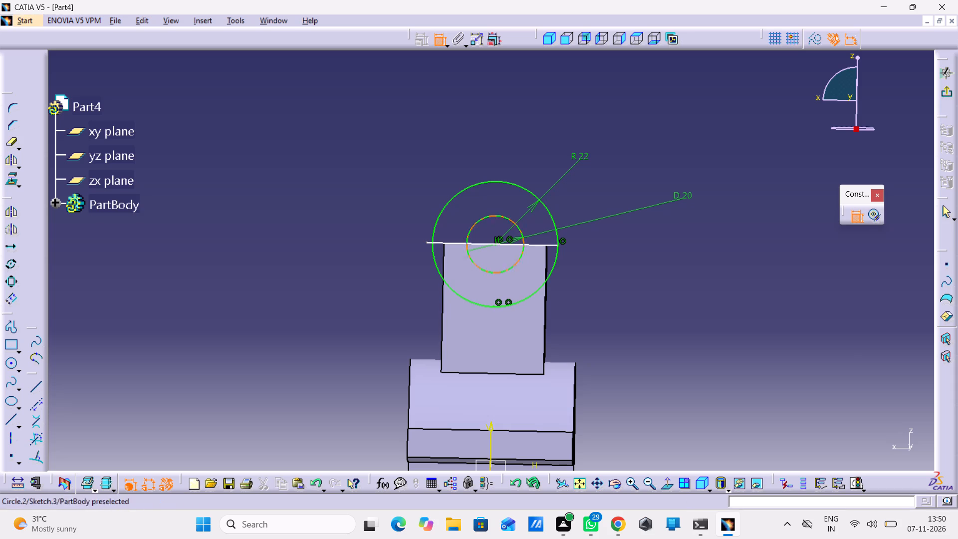
click(429, 242)
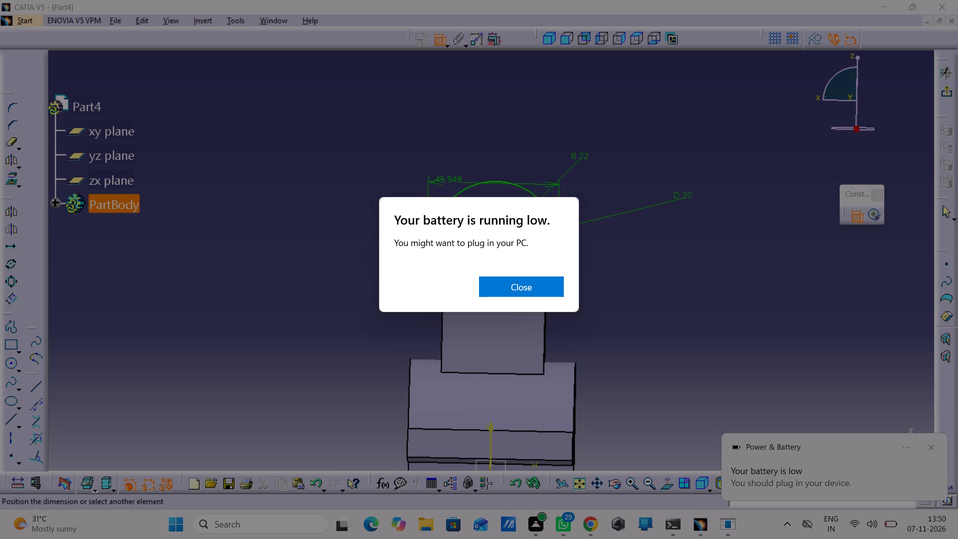
click(650, 352)
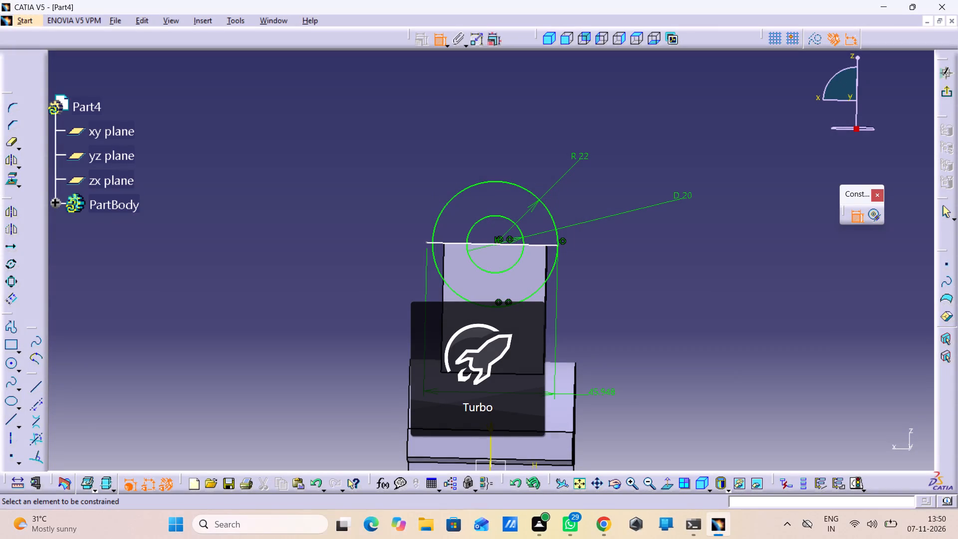
click(724, 238)
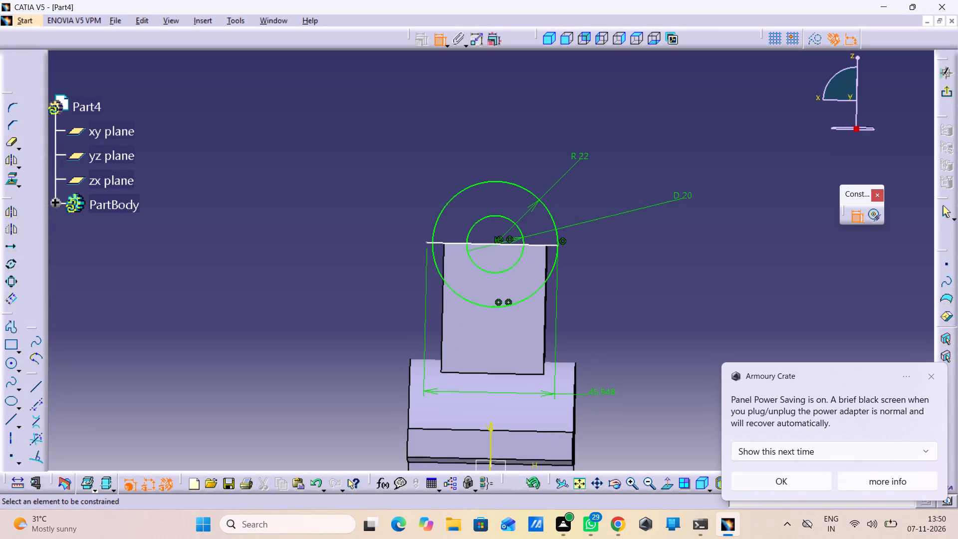
click(848, 85)
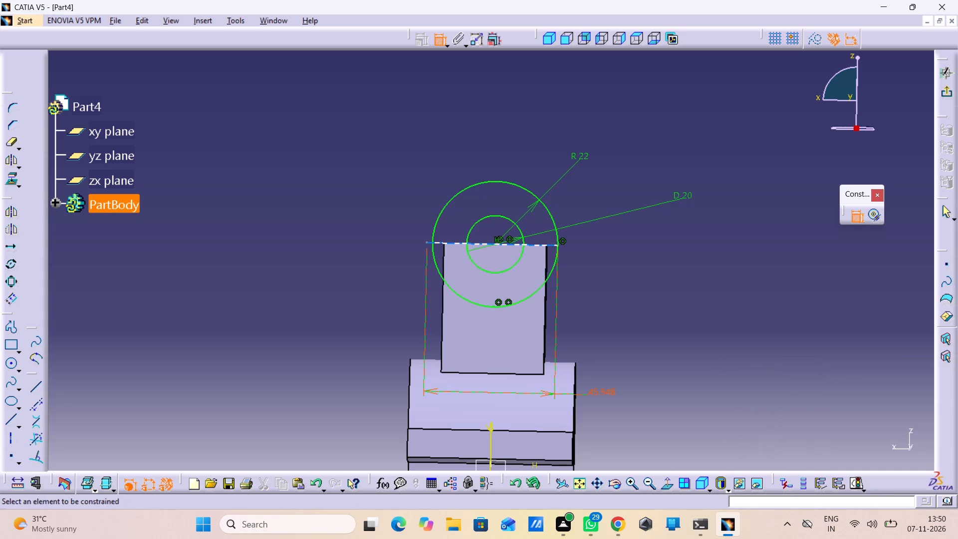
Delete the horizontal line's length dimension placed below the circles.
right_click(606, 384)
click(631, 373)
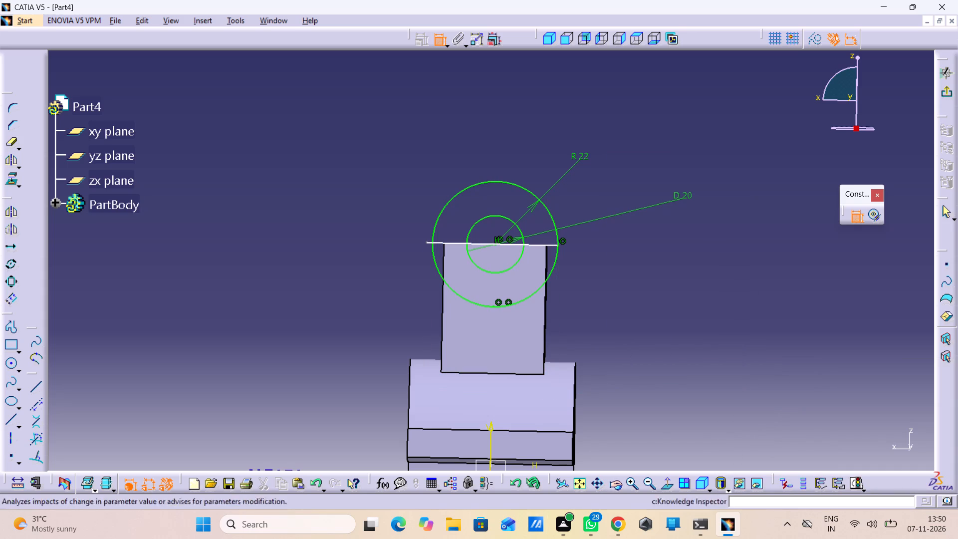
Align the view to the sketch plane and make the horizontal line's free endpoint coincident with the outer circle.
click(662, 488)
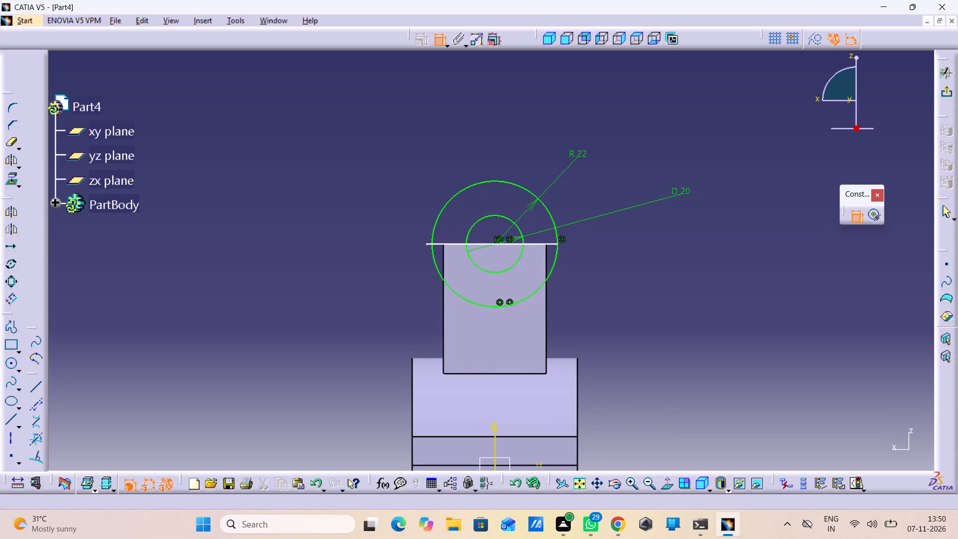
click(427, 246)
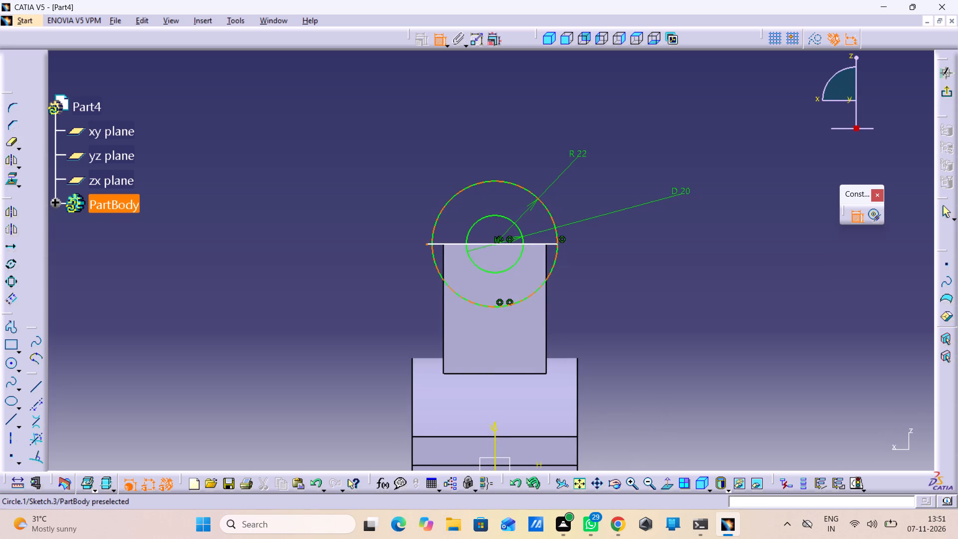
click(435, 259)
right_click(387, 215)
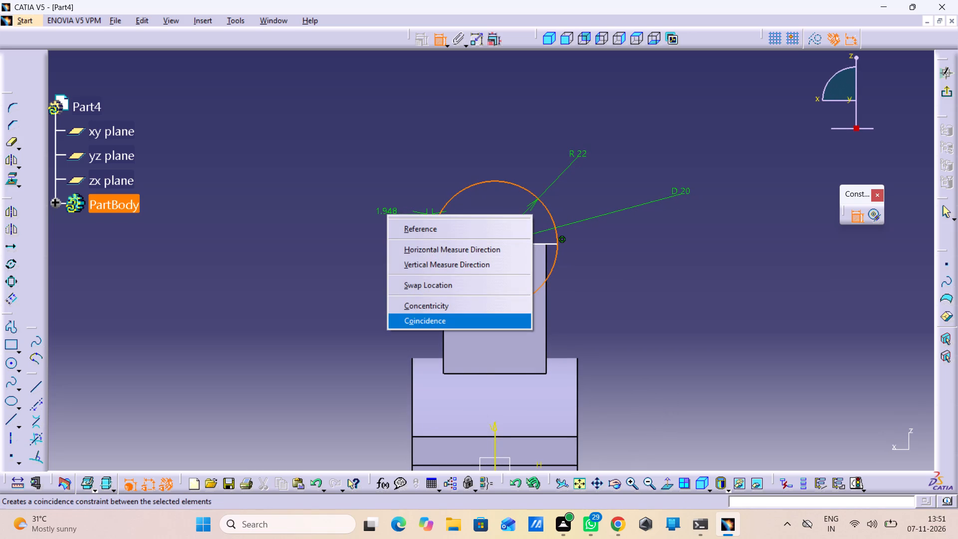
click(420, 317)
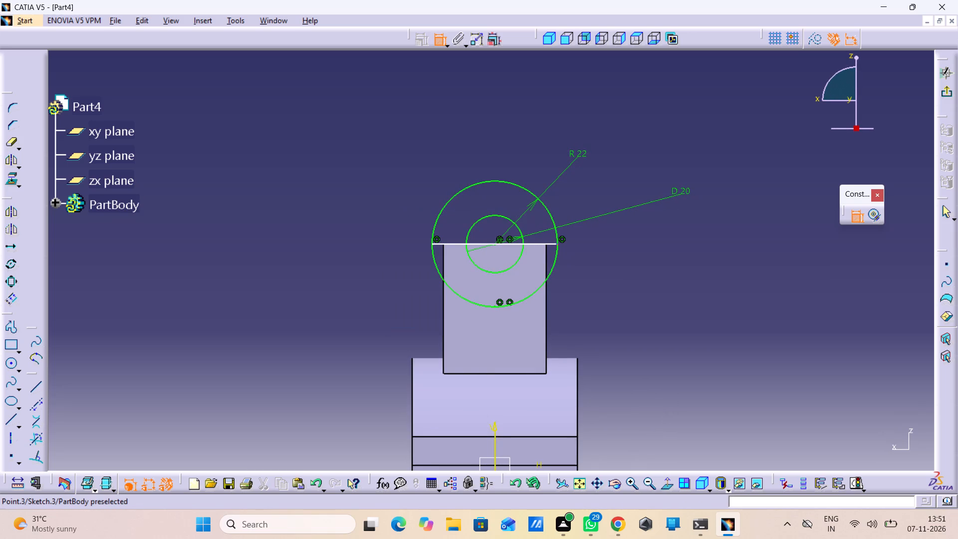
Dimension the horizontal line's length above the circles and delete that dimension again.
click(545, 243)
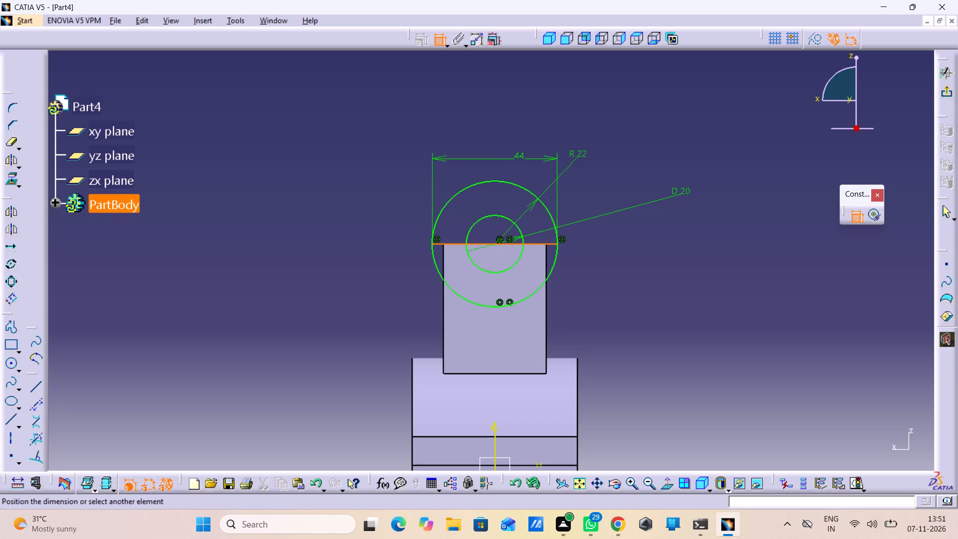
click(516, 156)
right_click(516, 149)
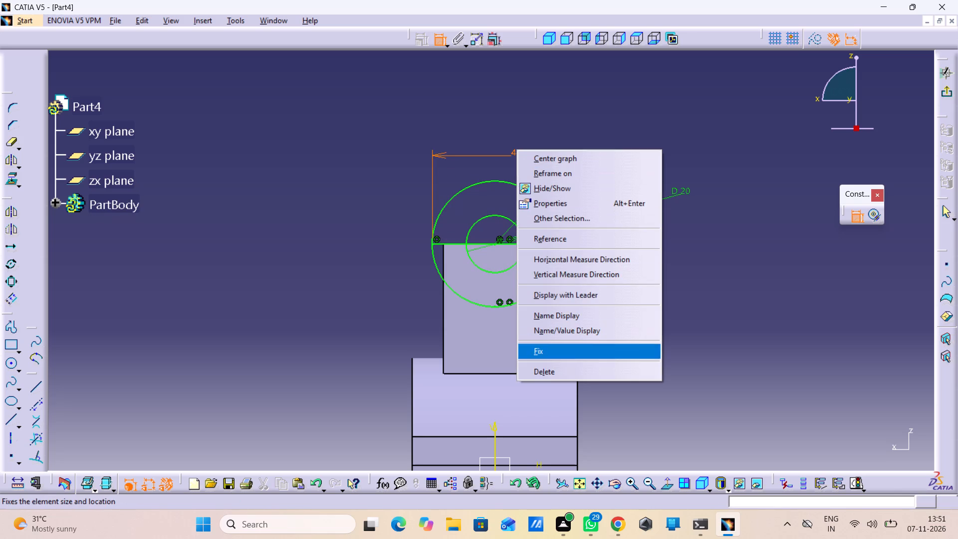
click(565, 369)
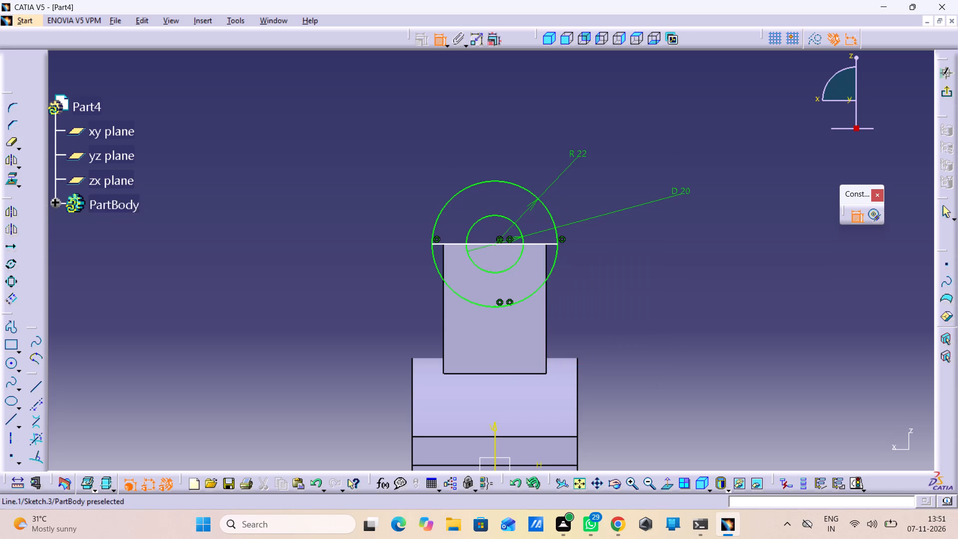
Delete the horizontal line along the prong's top edge from the sketch.
right_click(541, 244)
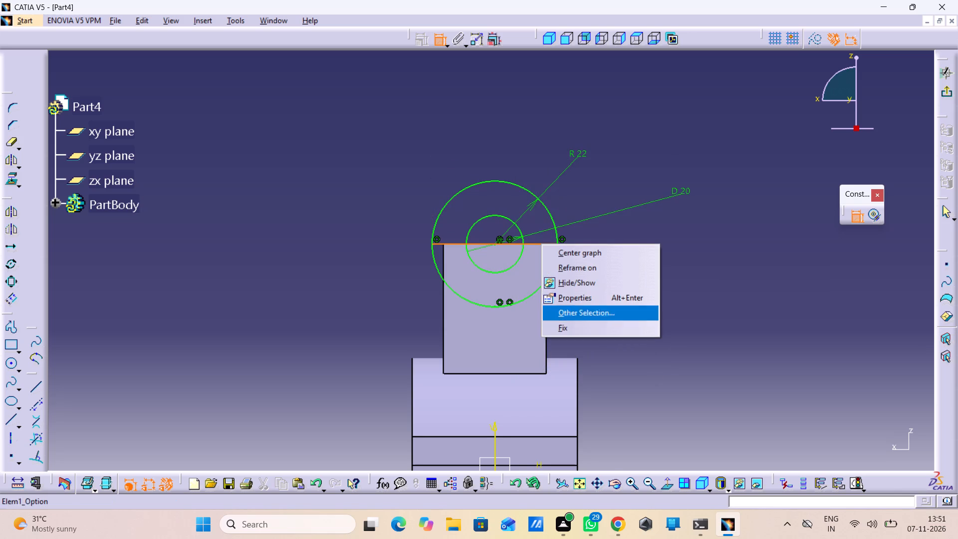
click(761, 309)
click(853, 217)
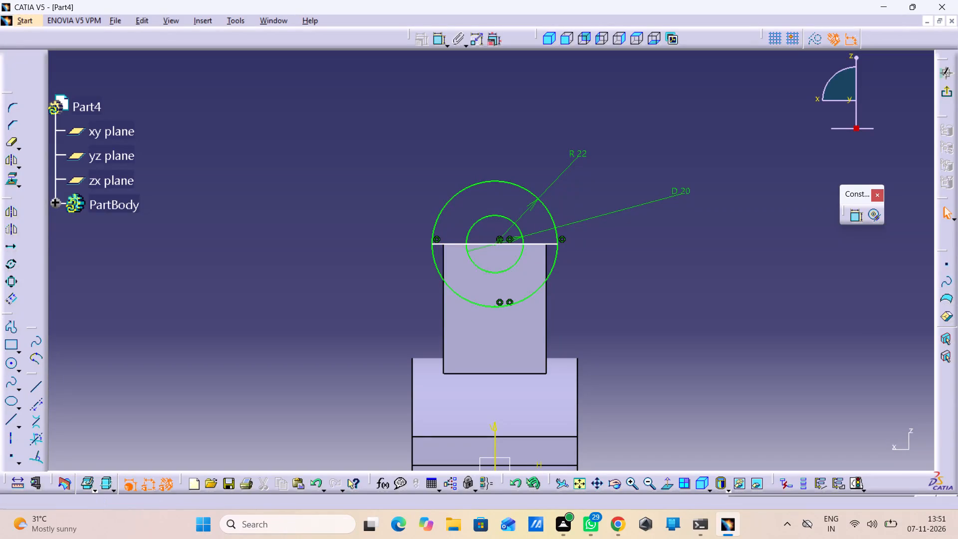
right_click(533, 241)
right_click(539, 245)
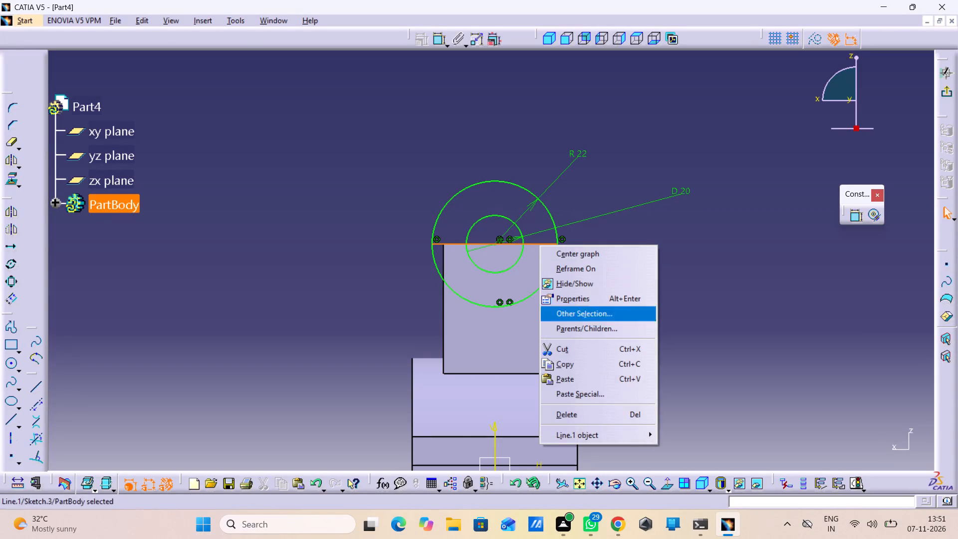
click(564, 411)
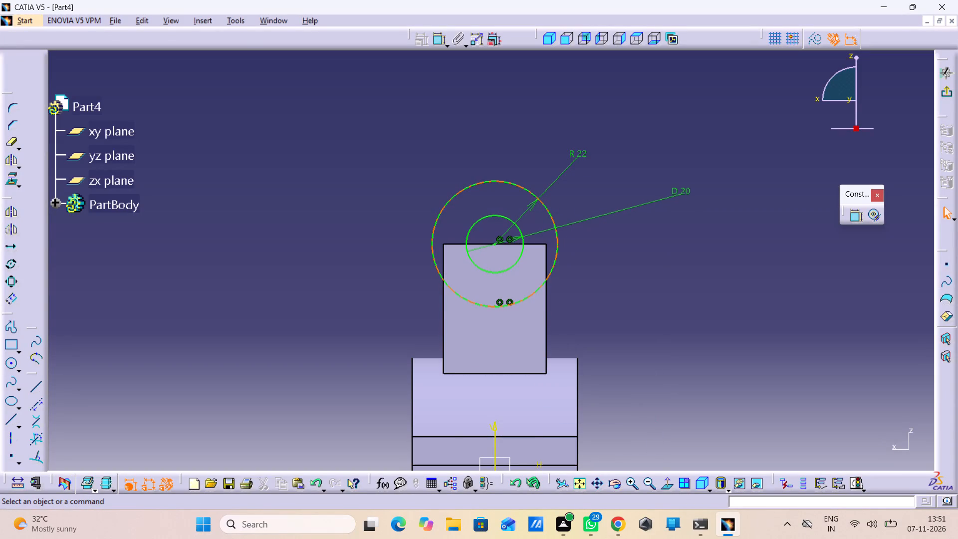
Set the length of the fork pad, Pad.2, to 22 mm, keeping its mirrored extent.
click(58, 202)
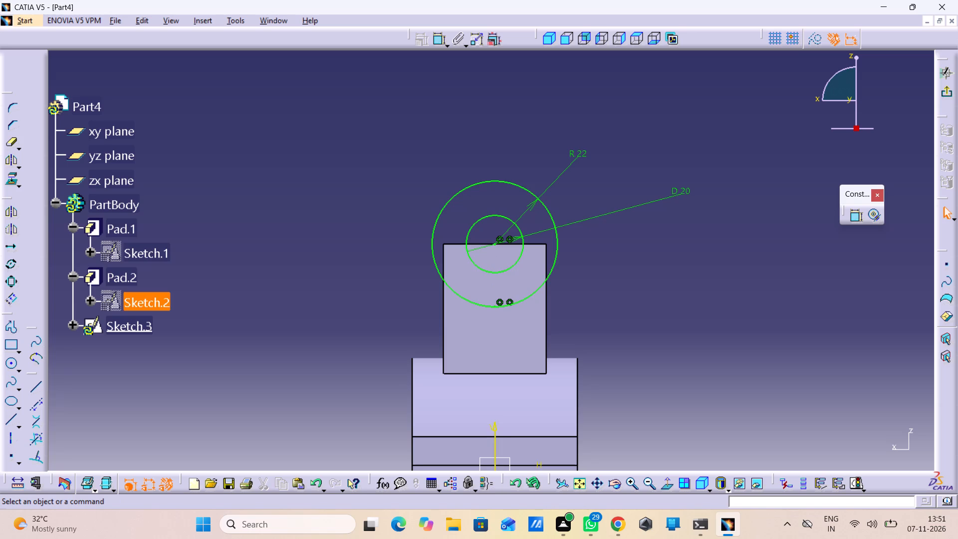
double_click(112, 329)
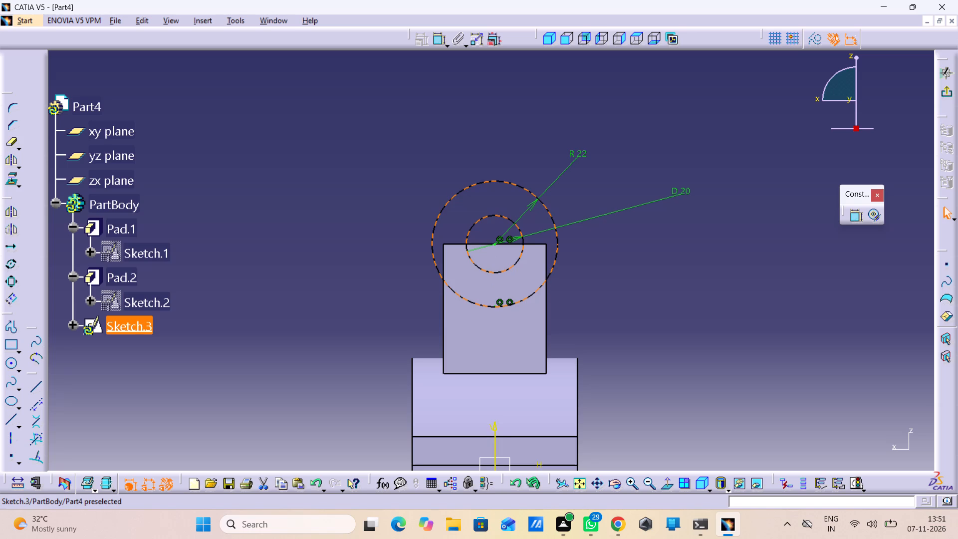
click(118, 321)
double_click(118, 321)
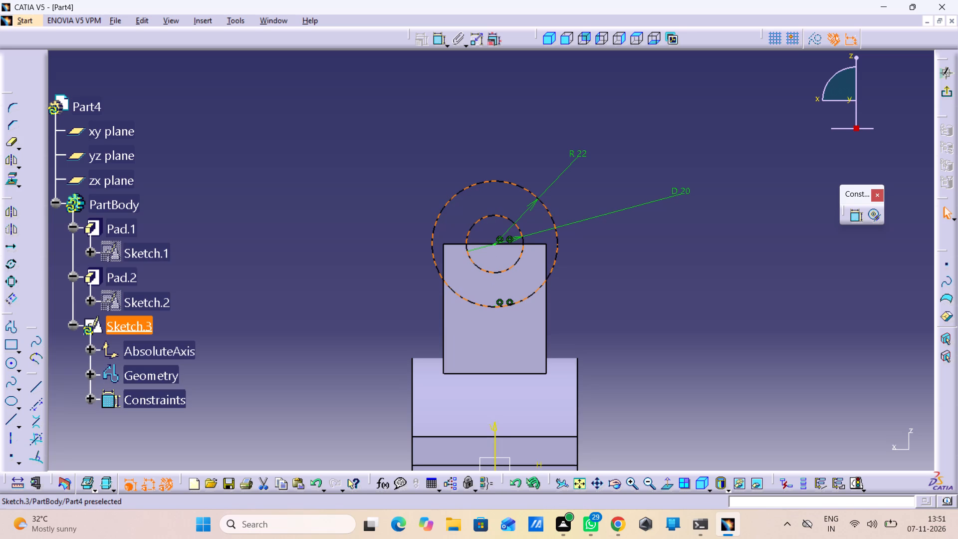
double_click(122, 301)
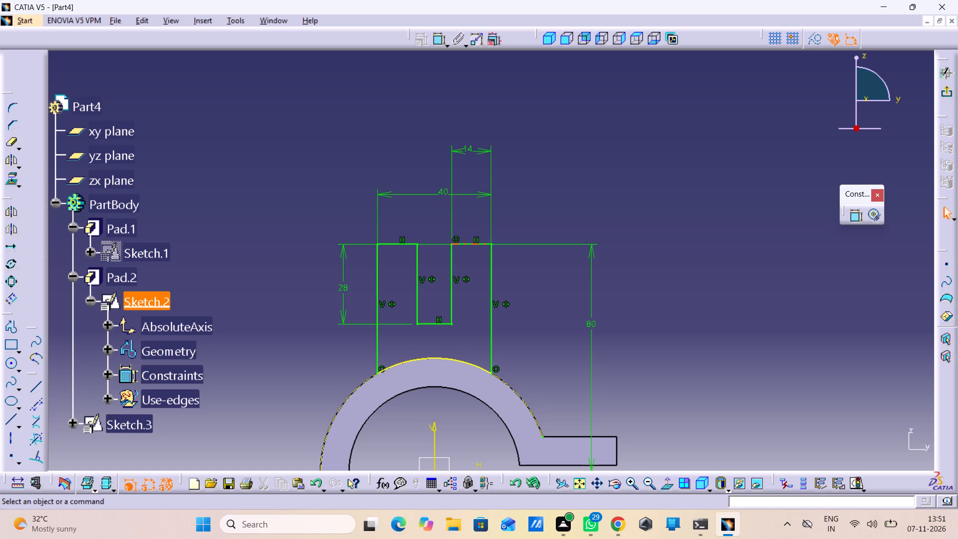
double_click(103, 279)
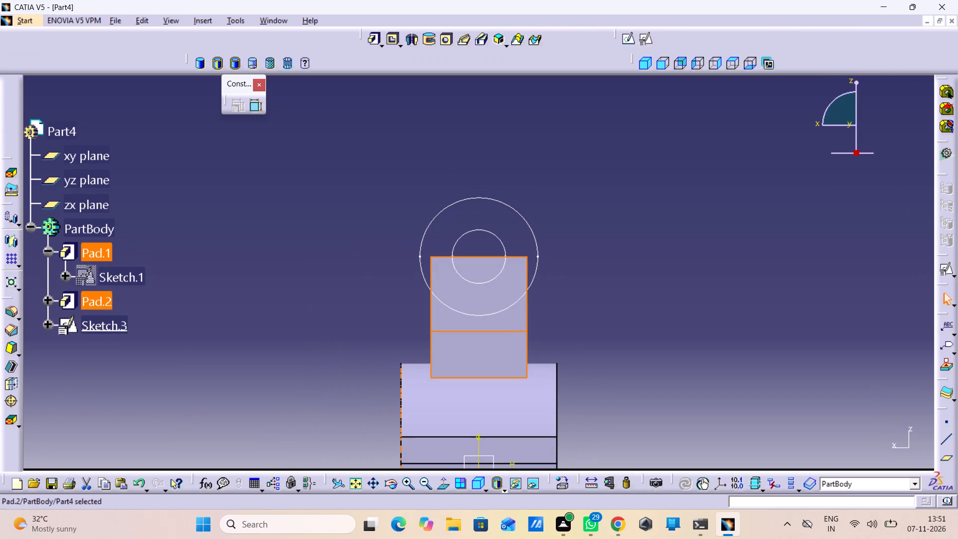
double_click(468, 352)
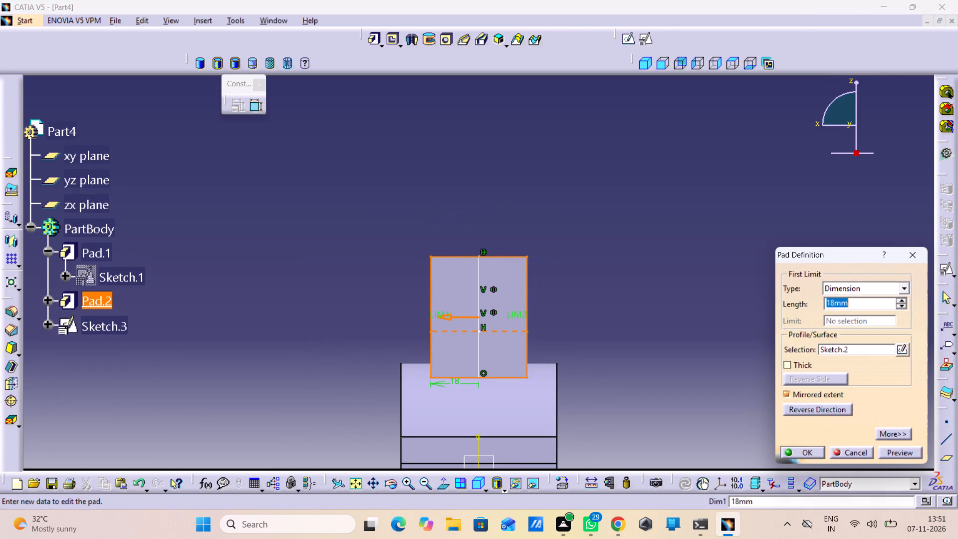
drag(859, 303, 745, 310)
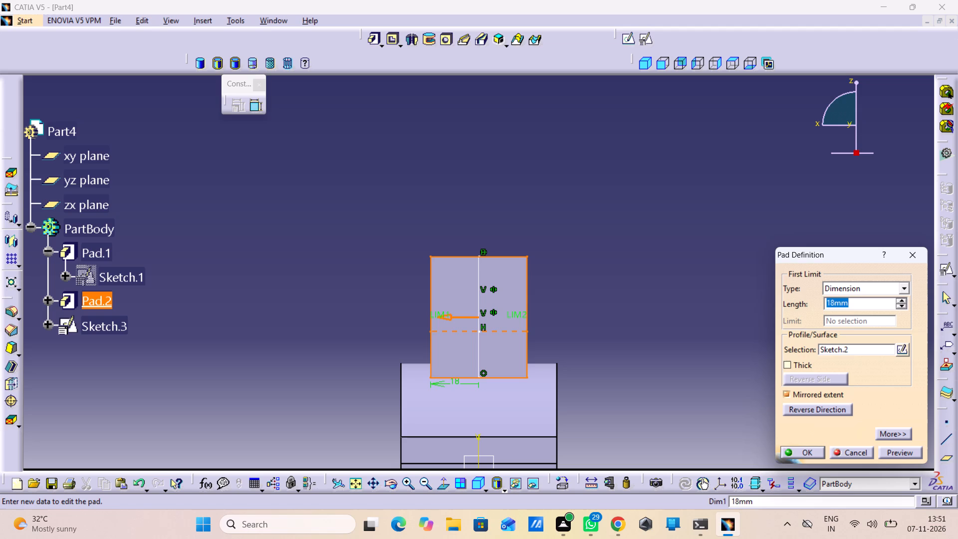
text(22)
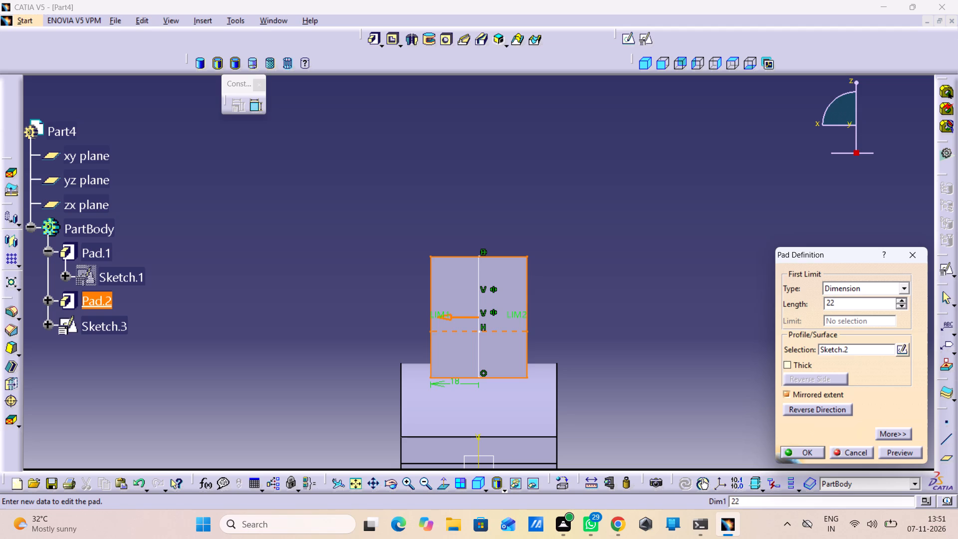
click(891, 456)
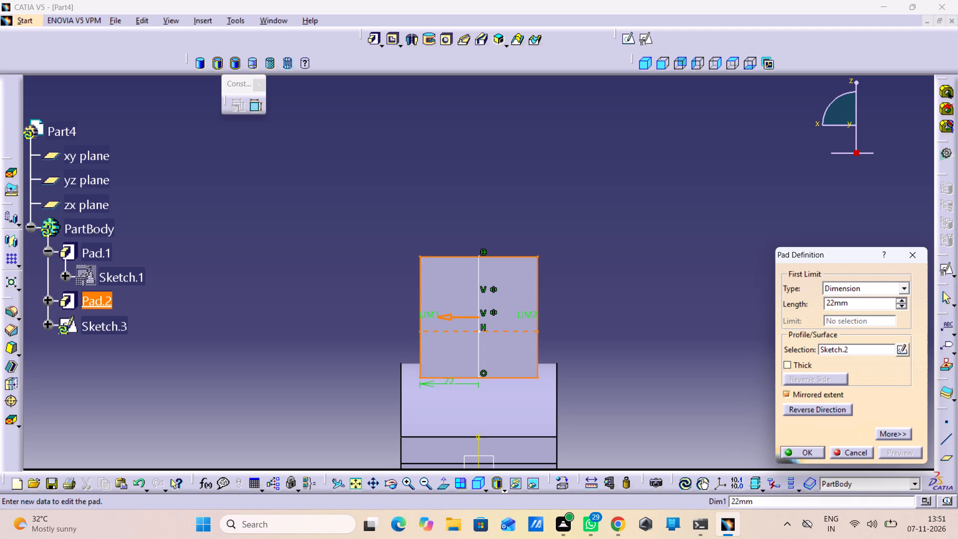
click(813, 449)
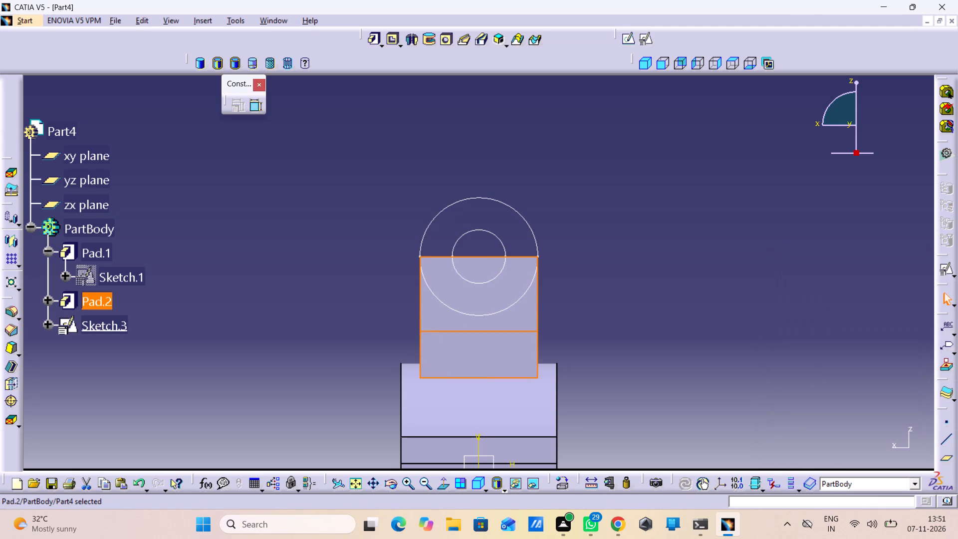
Reopen Sketch.3 for editing and delete the inner 20 mm diameter circle.
double_click(114, 322)
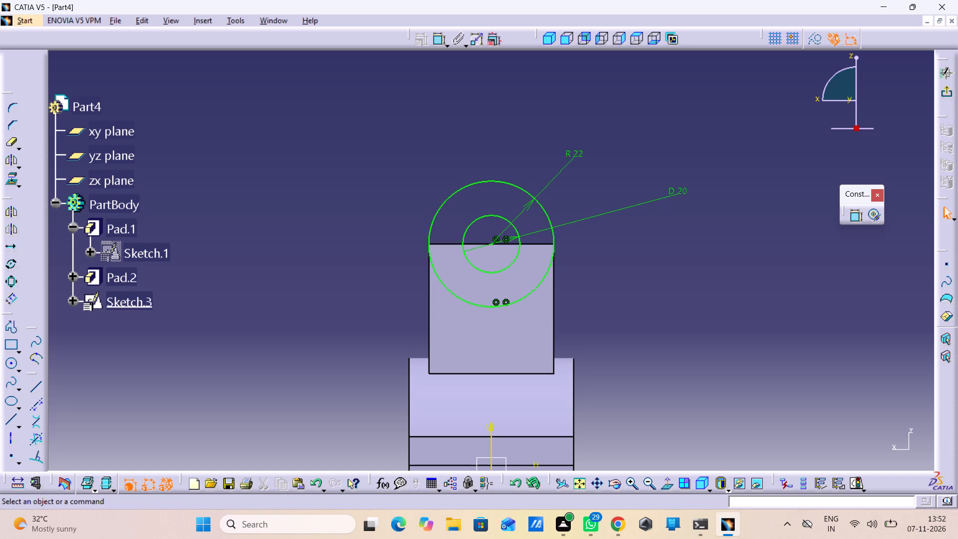
right_click(512, 222)
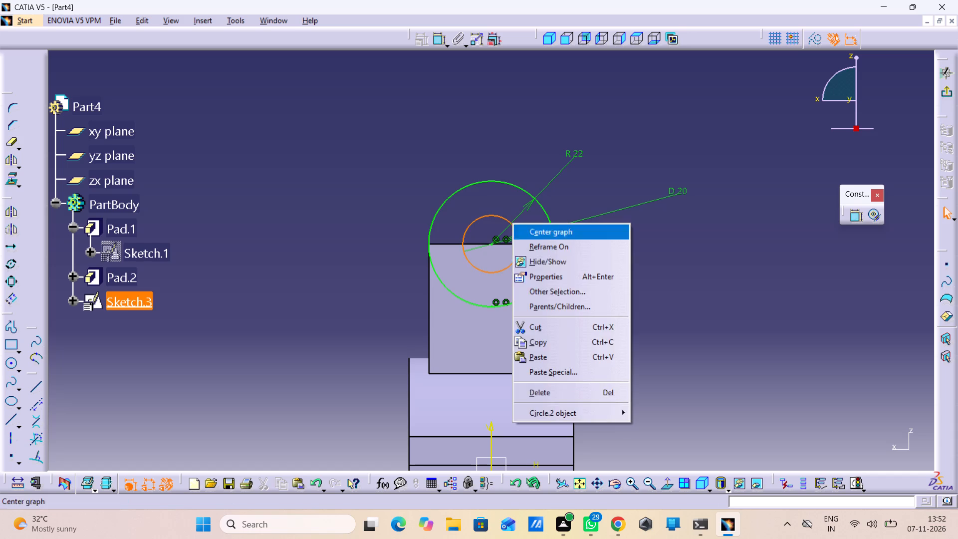
click(556, 390)
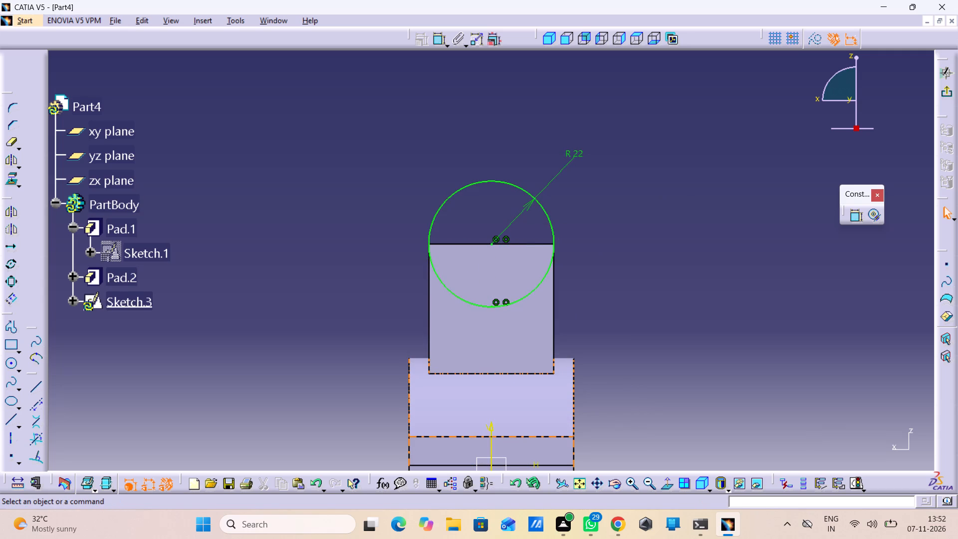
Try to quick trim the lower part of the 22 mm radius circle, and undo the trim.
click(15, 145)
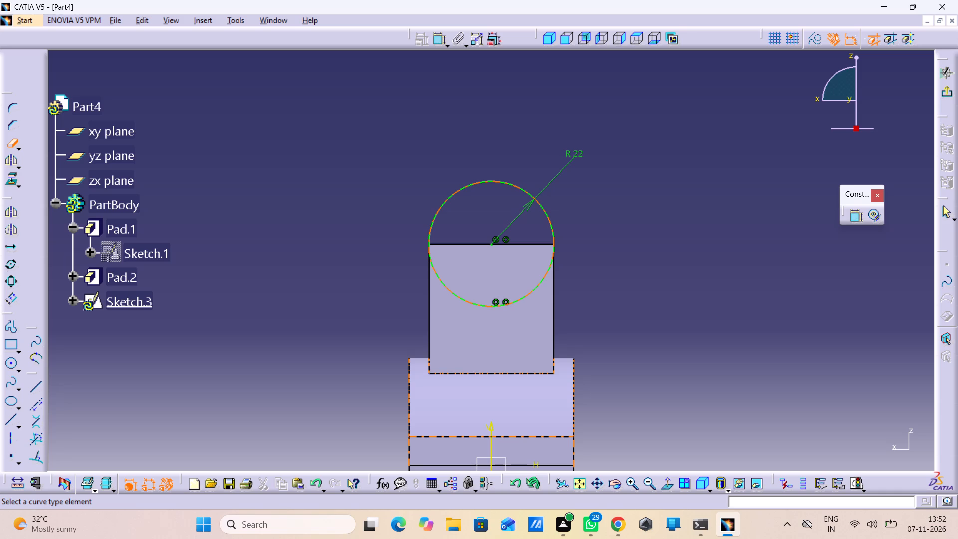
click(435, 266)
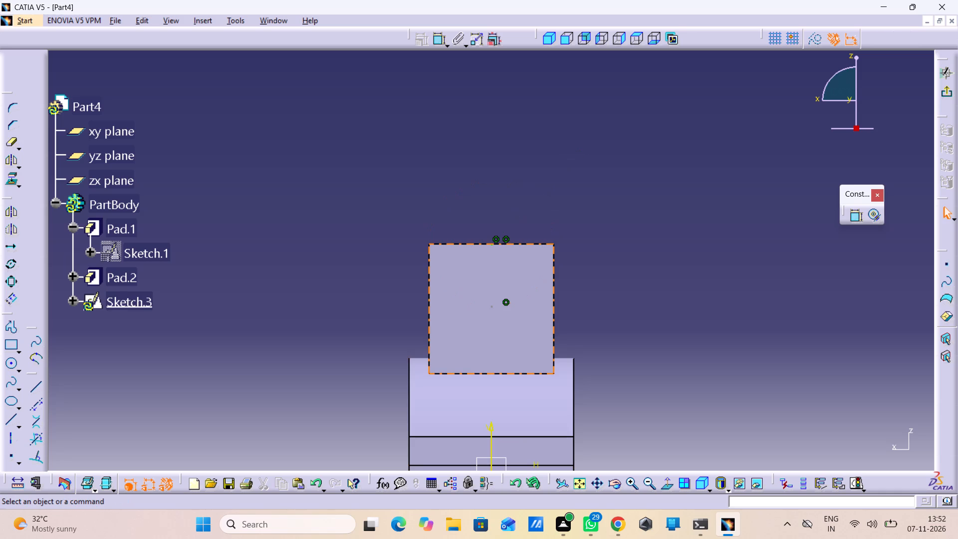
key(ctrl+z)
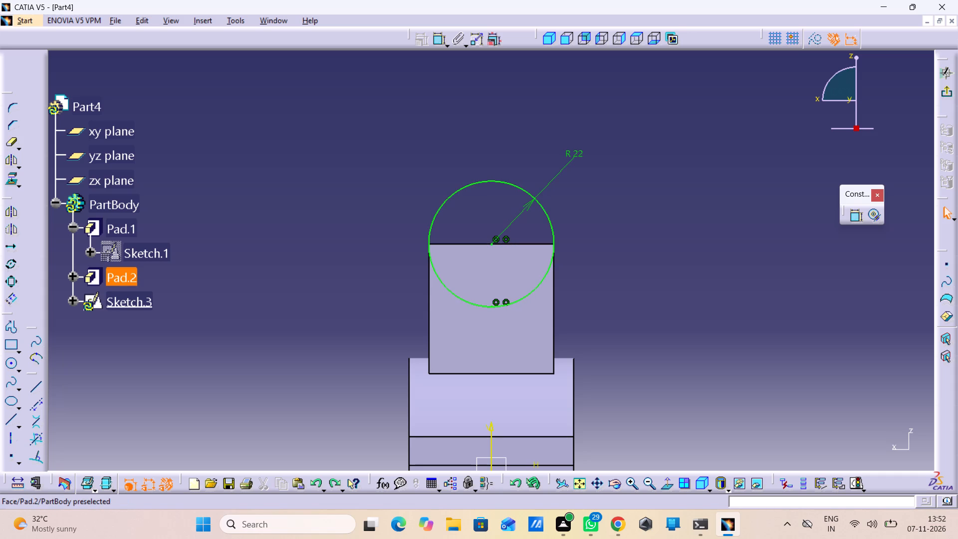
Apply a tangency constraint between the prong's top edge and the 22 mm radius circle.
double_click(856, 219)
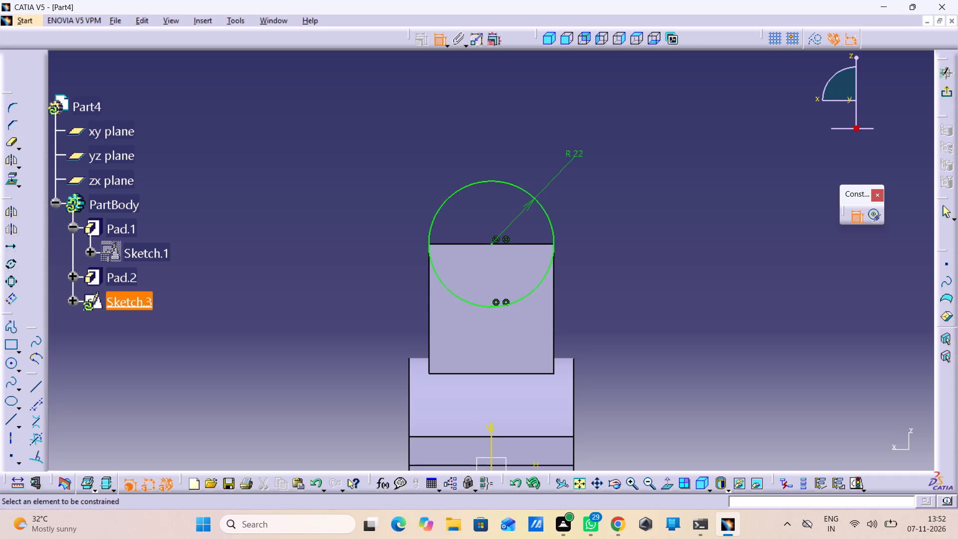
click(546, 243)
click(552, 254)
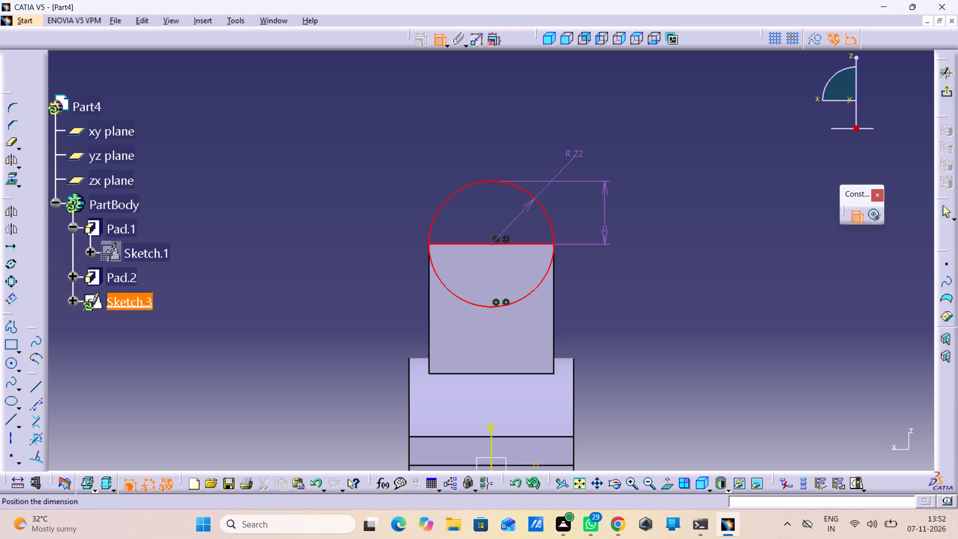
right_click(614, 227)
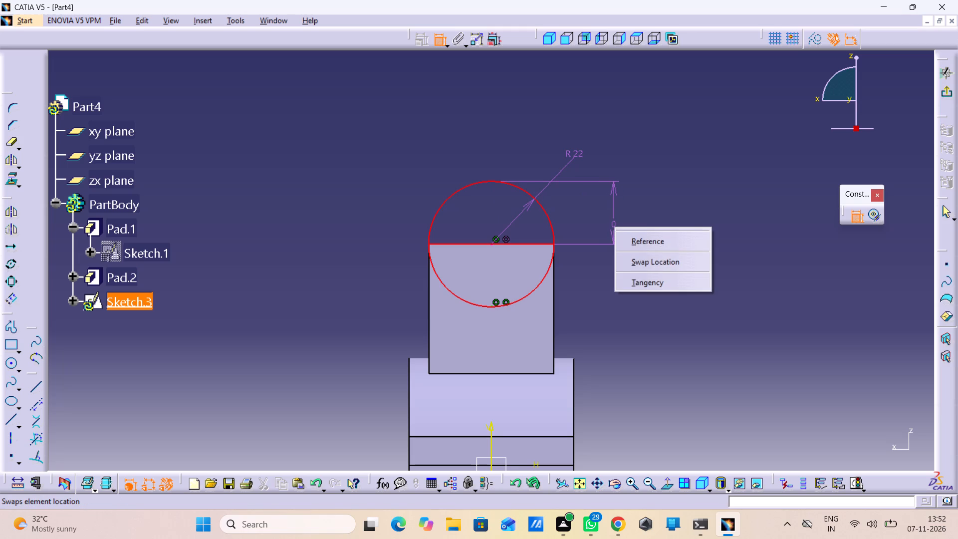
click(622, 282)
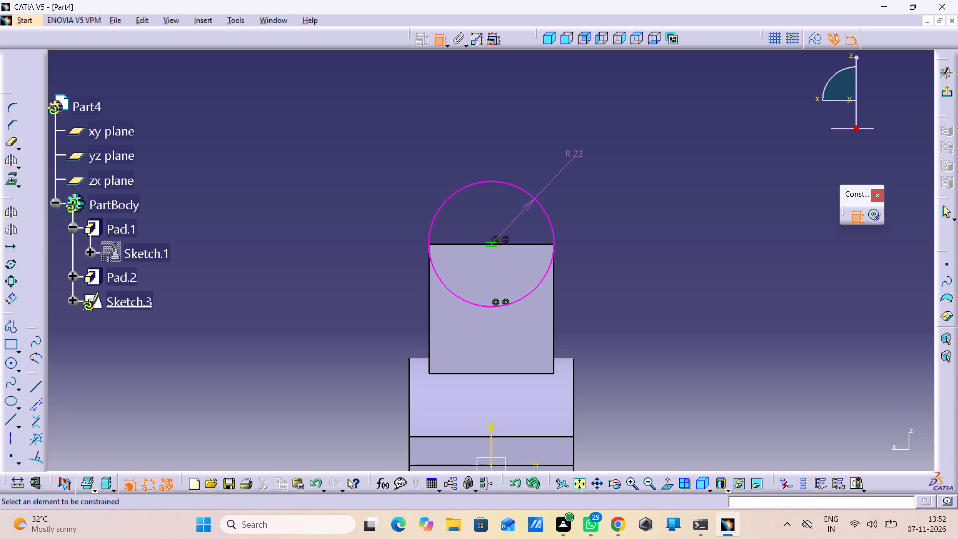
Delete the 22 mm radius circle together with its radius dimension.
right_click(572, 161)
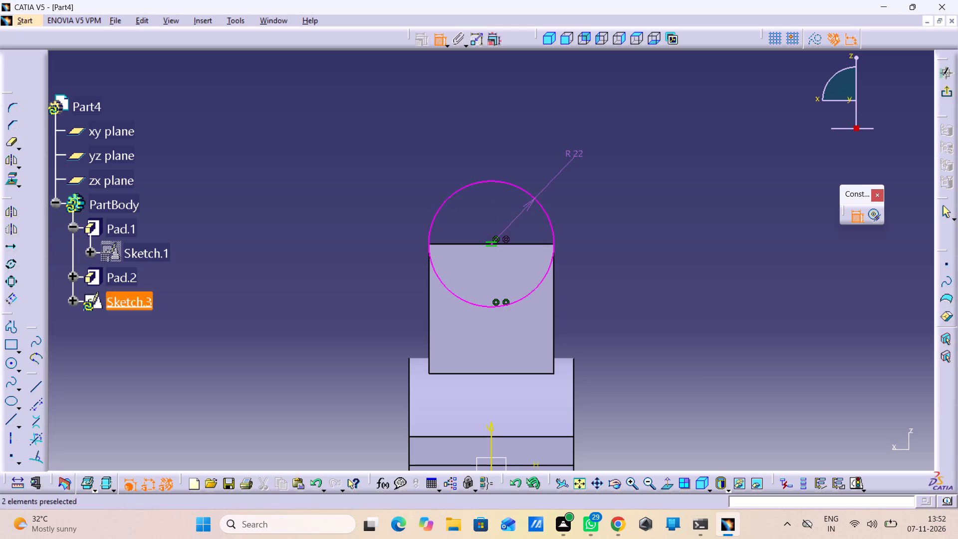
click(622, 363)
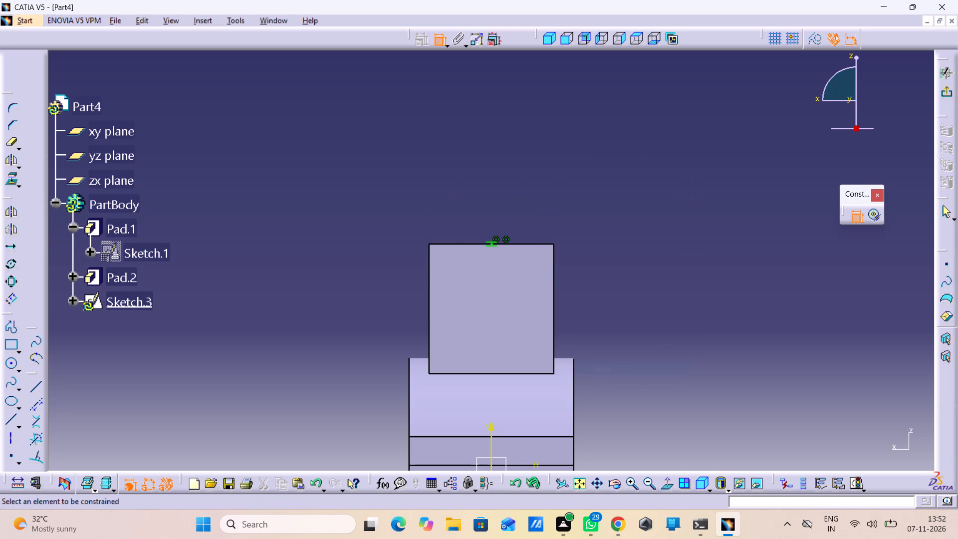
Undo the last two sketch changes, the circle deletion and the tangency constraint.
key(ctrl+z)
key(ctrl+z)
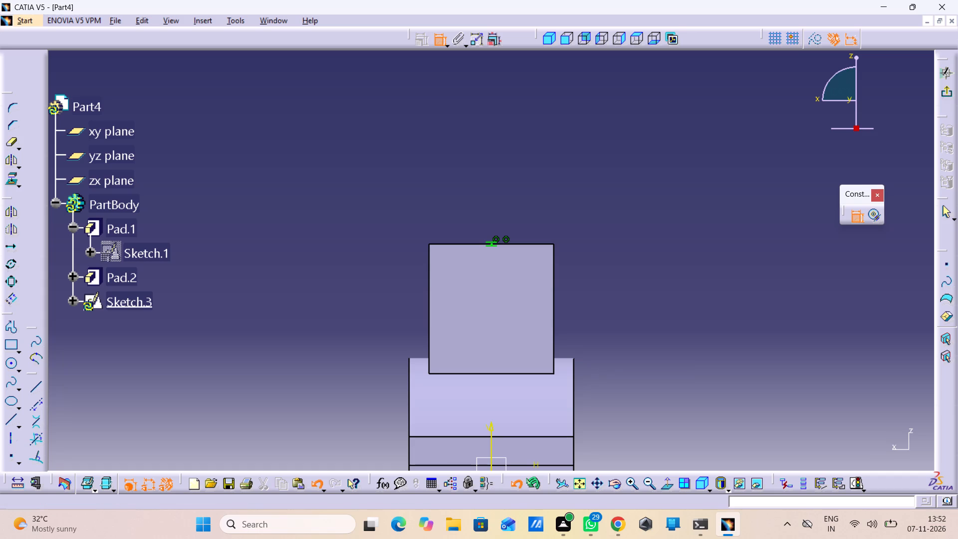
Undo the last sketch change to bring back the 22 mm radius circle.
click(854, 217)
key(ctrl+z)
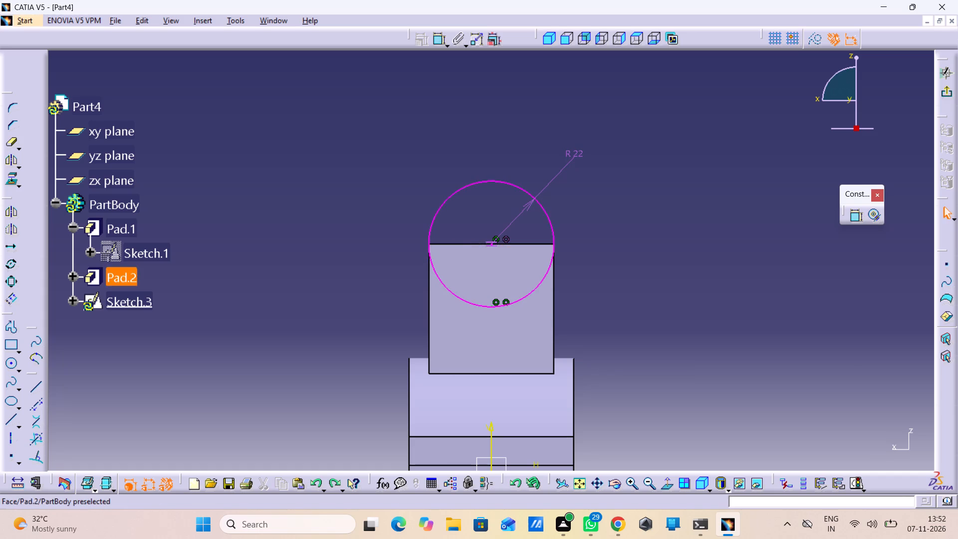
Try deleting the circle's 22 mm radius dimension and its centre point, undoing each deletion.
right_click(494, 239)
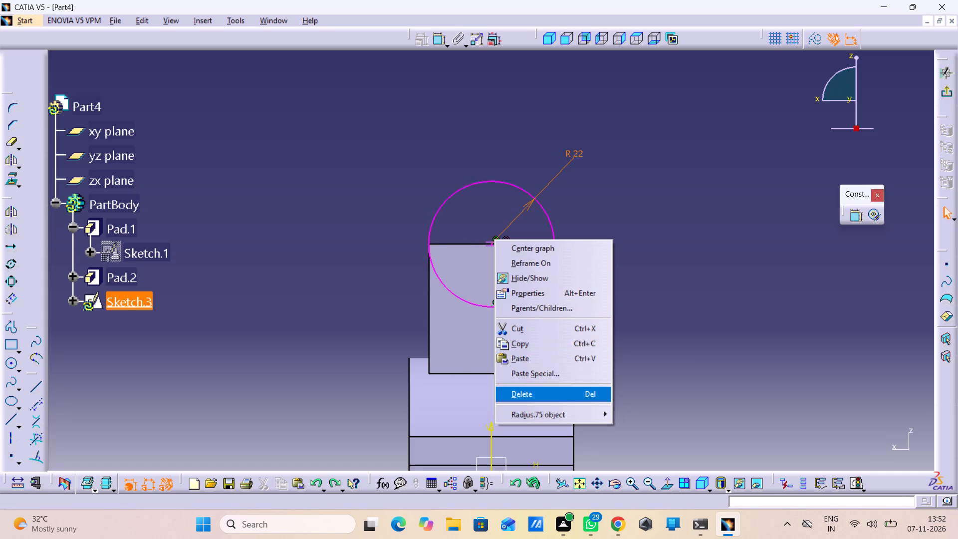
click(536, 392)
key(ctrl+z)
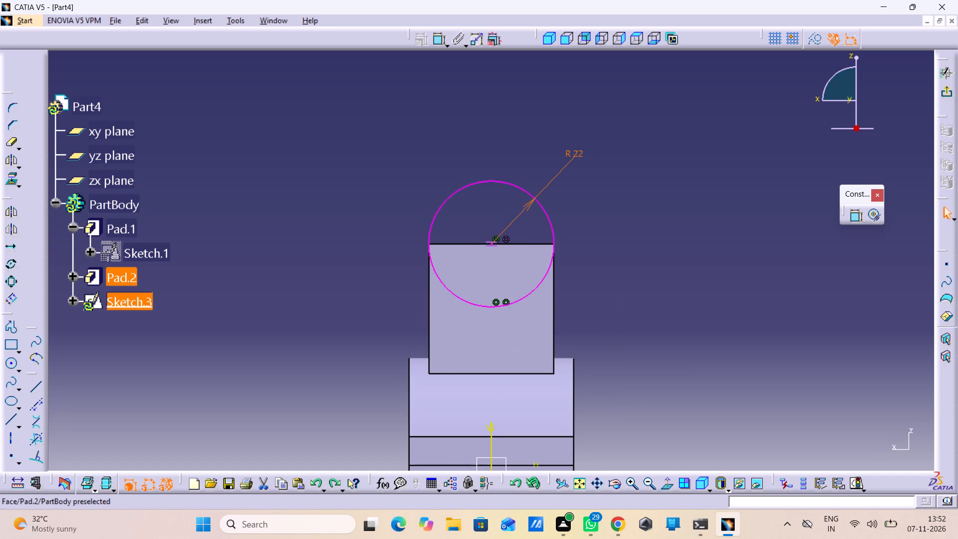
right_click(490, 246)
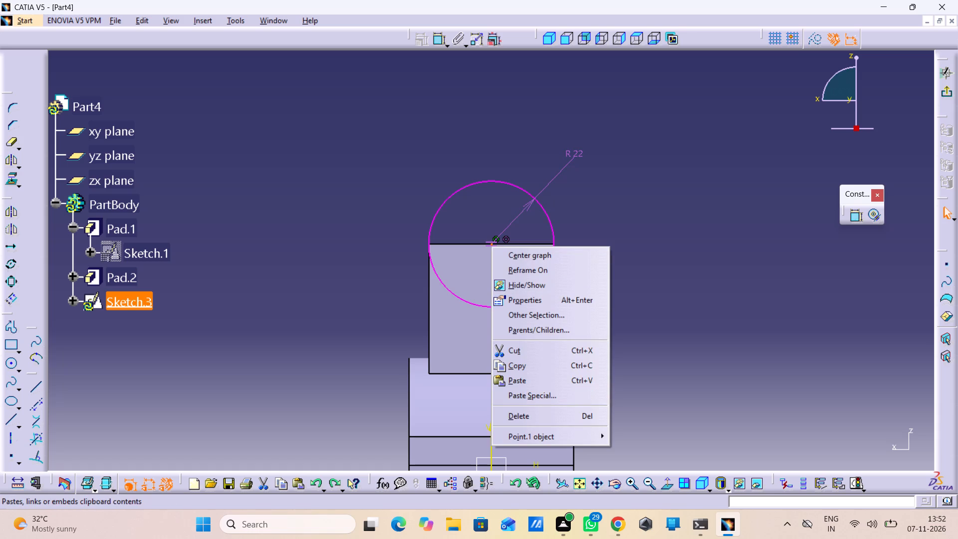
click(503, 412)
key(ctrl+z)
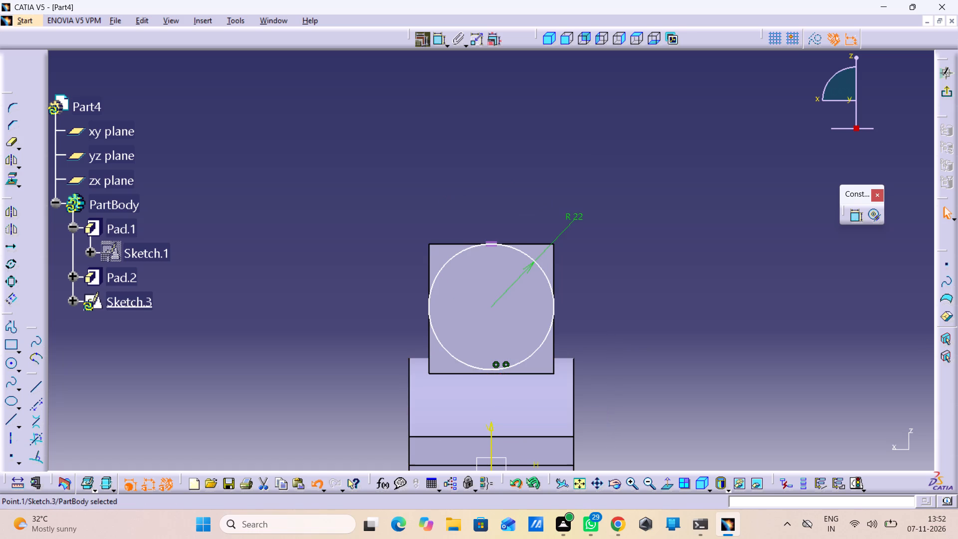
Undo the tangency constraint between the prong's top edge and the 22 mm radius circle.
key(ctrl+z)
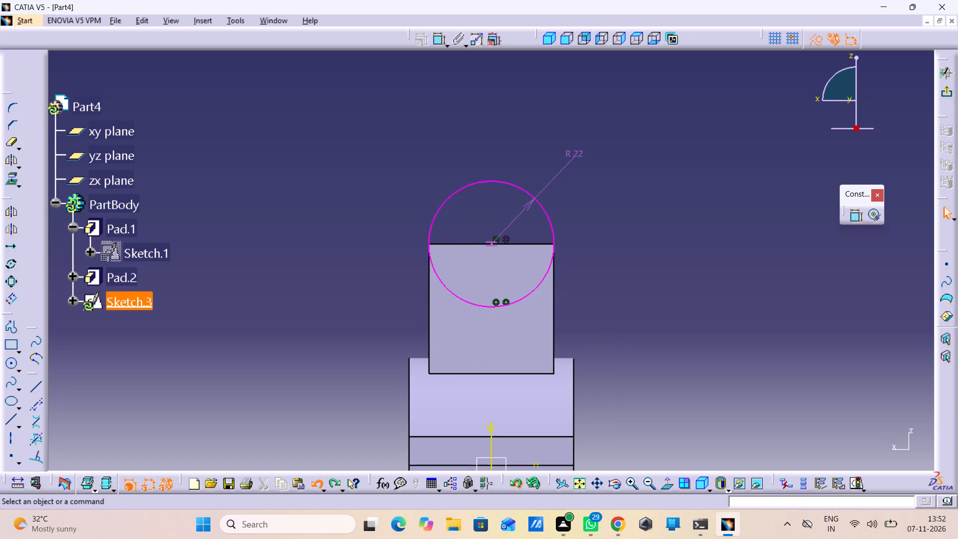
click(553, 244)
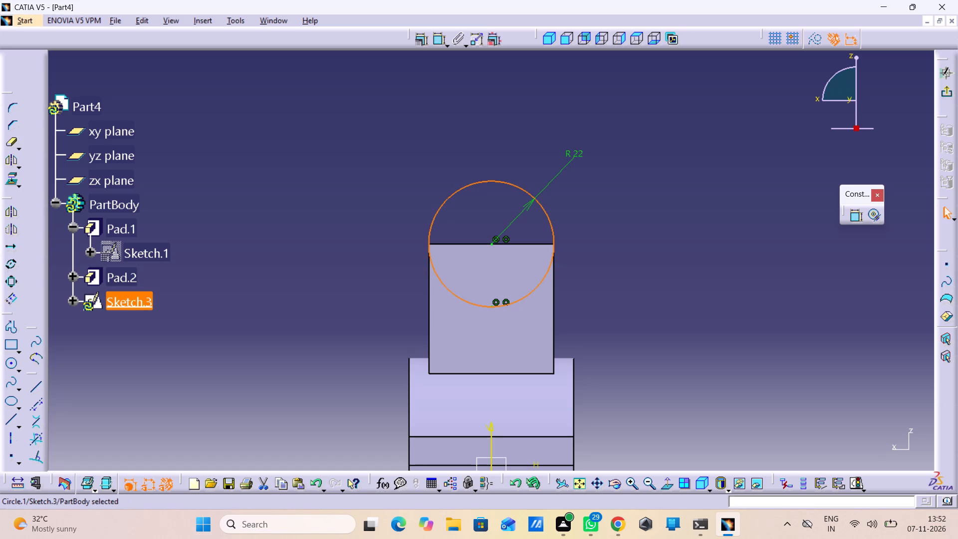
click(608, 258)
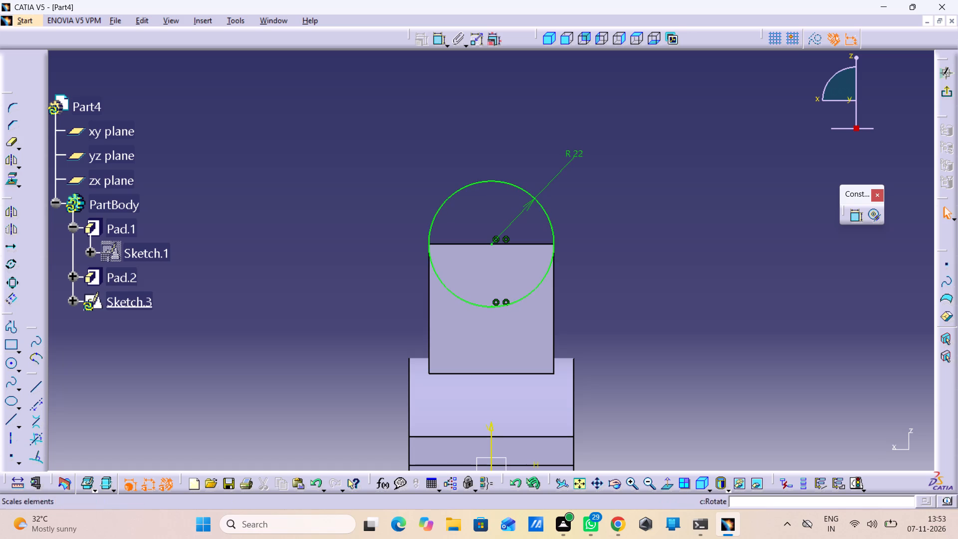
Sketch a 44 mm horizontal line along the prong's top edge, across the full width of the circle.
click(30, 388)
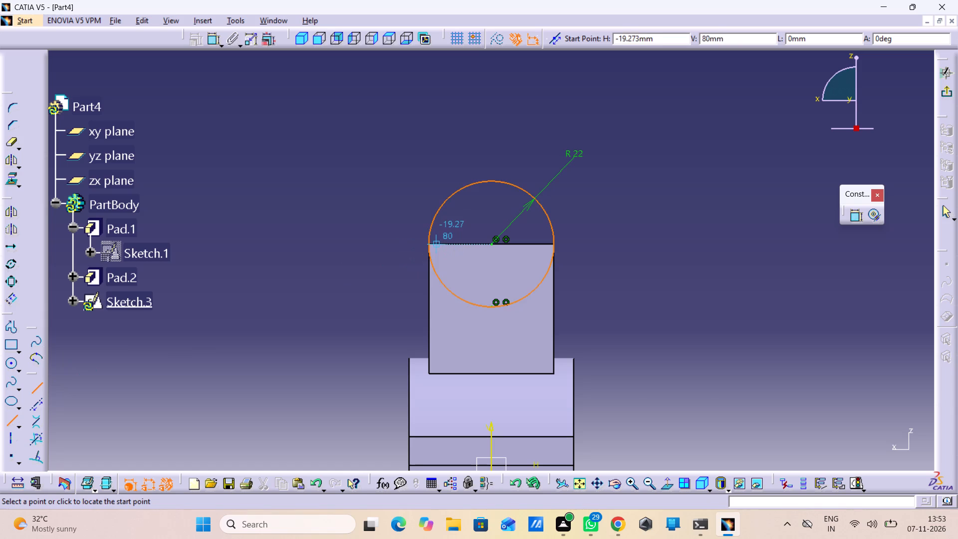
click(427, 242)
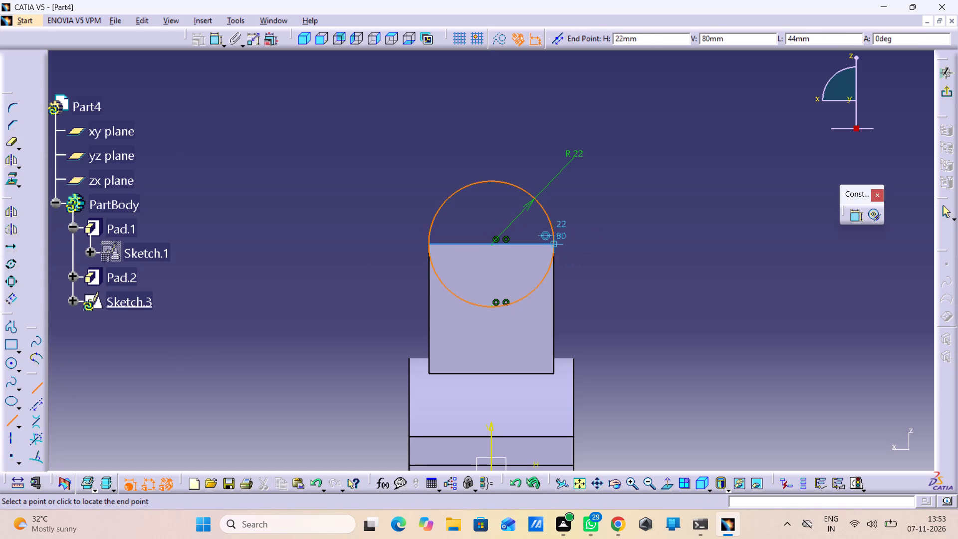
click(554, 242)
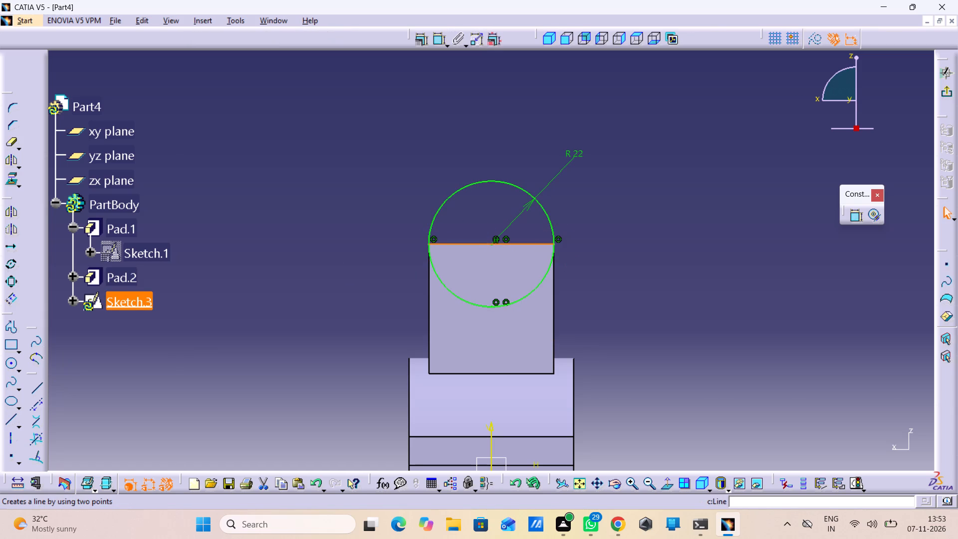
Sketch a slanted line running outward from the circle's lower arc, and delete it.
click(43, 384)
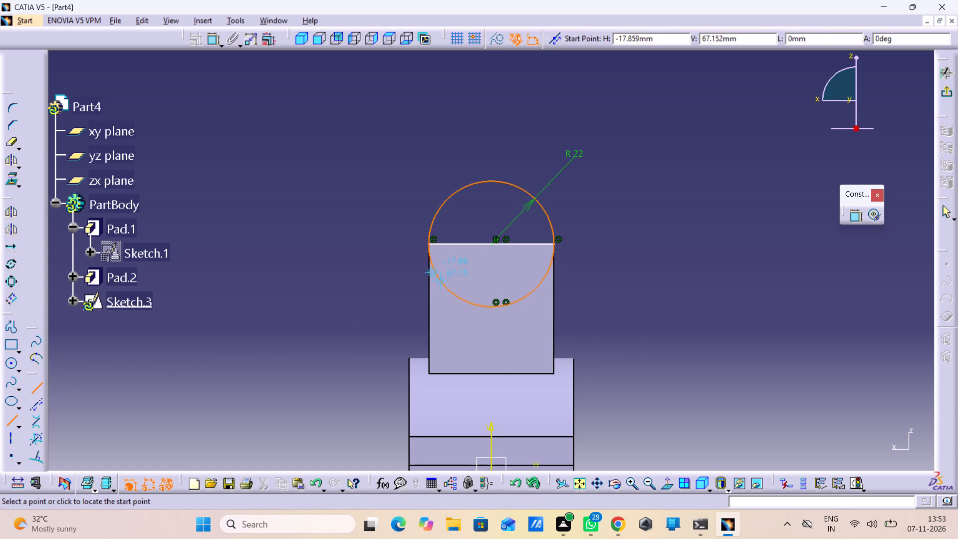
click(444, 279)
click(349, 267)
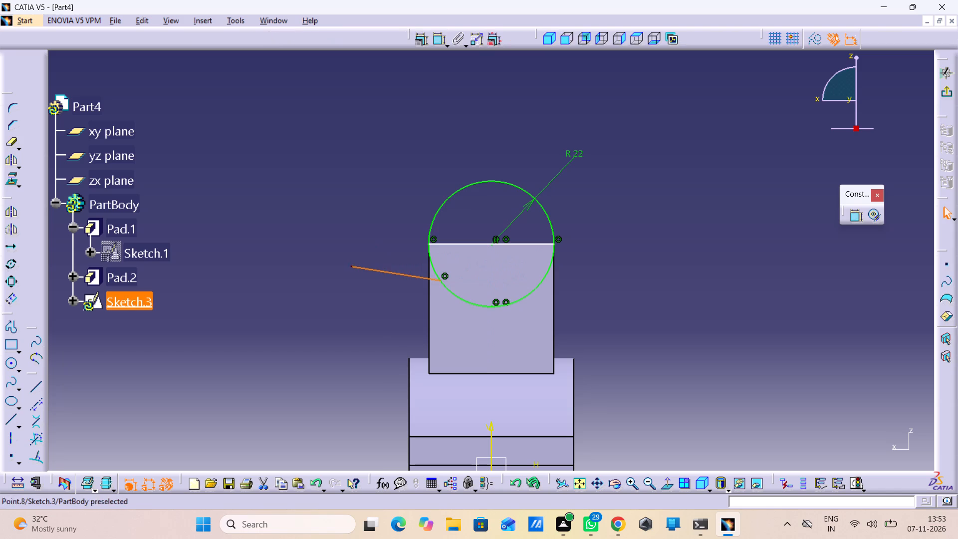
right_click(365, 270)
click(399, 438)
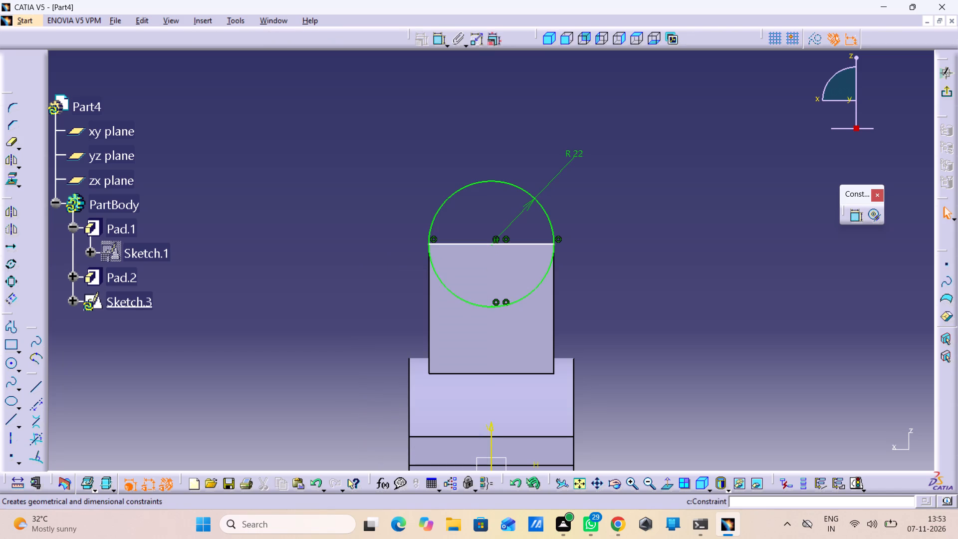
Quick trim the lower half of the 22 mm radius circle below the horizontal line.
click(13, 145)
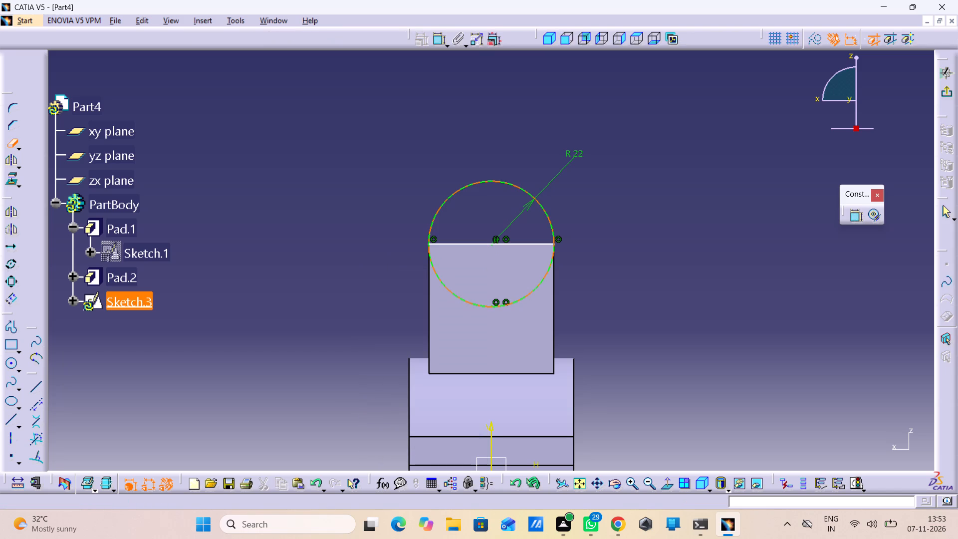
click(432, 254)
click(441, 282)
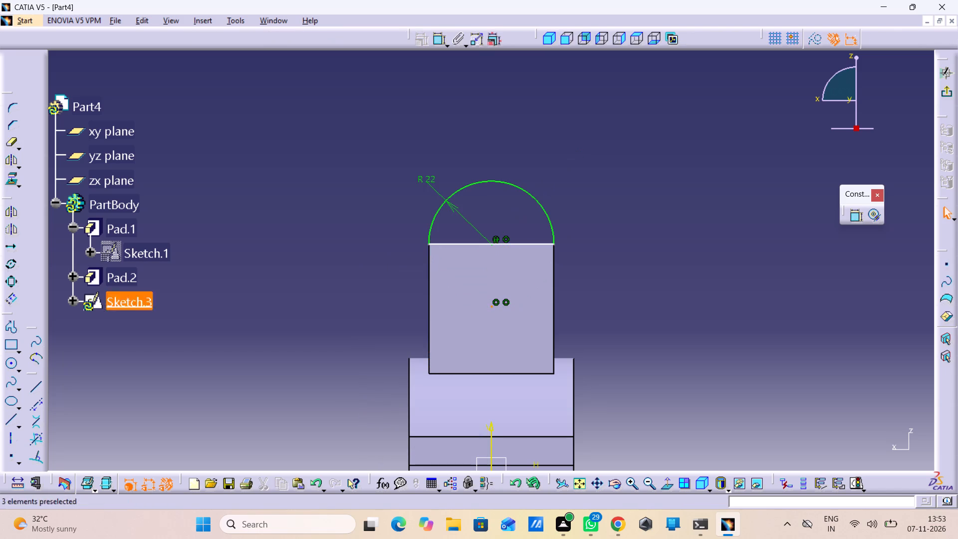
click(602, 275)
Delete the horizontal line joining the arc's ends and exit the sketch.
click(516, 242)
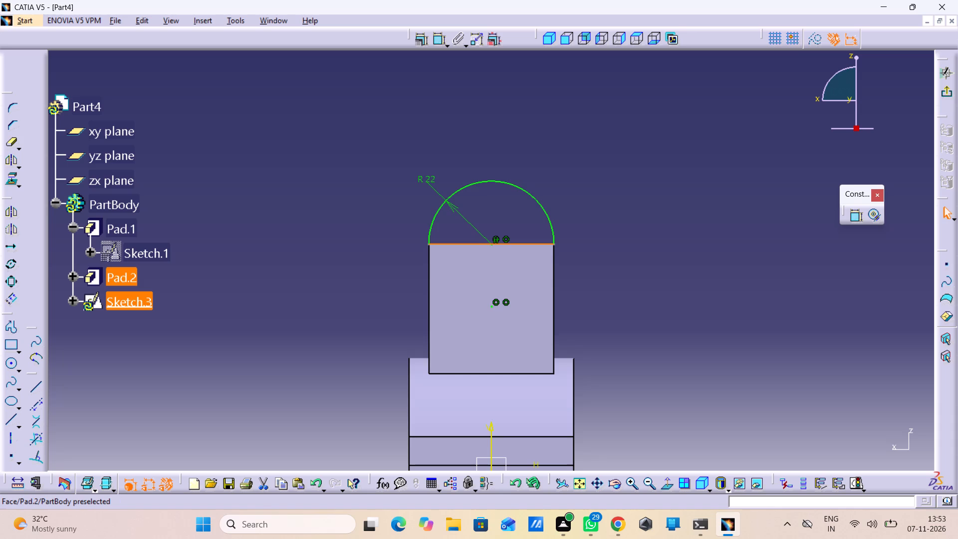
right_click(626, 256)
right_click(508, 243)
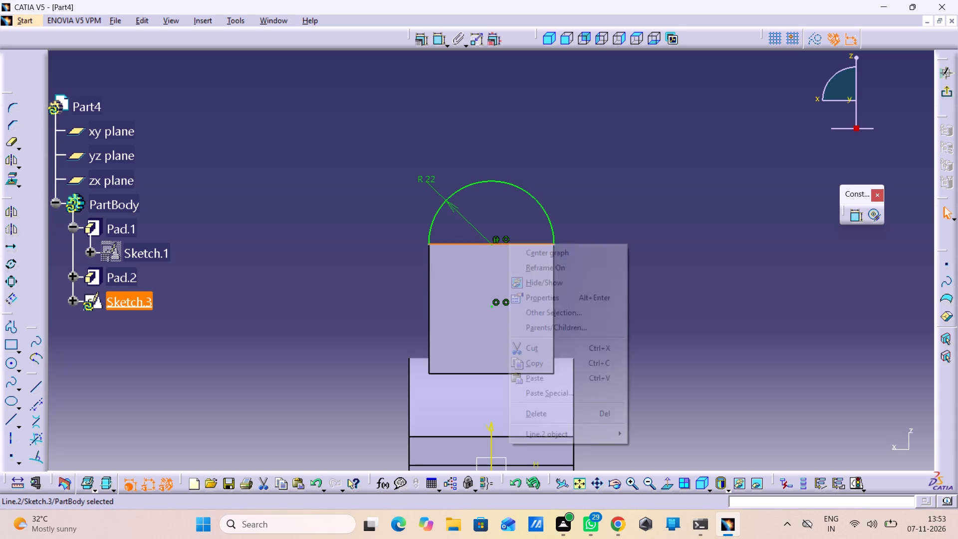
click(544, 415)
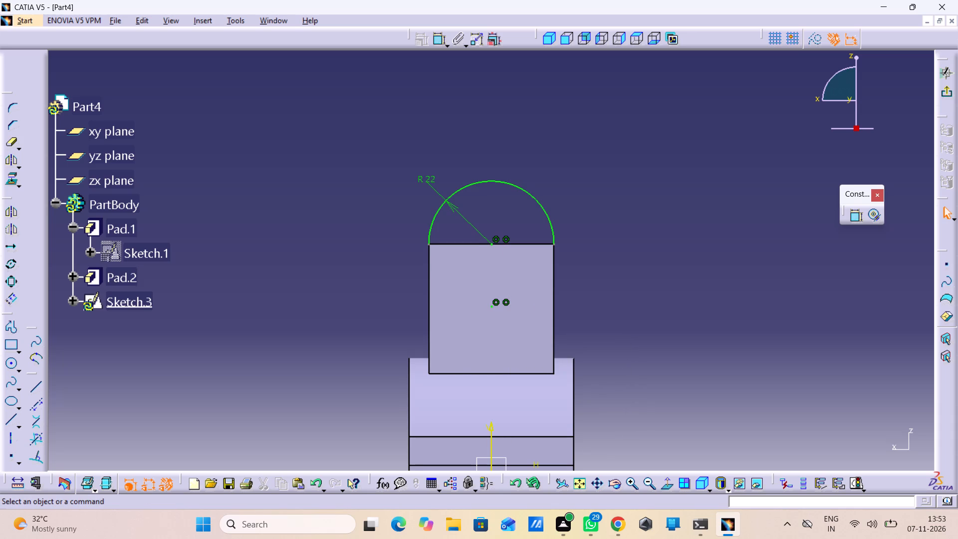
middle_drag(573, 190, 573, 189)
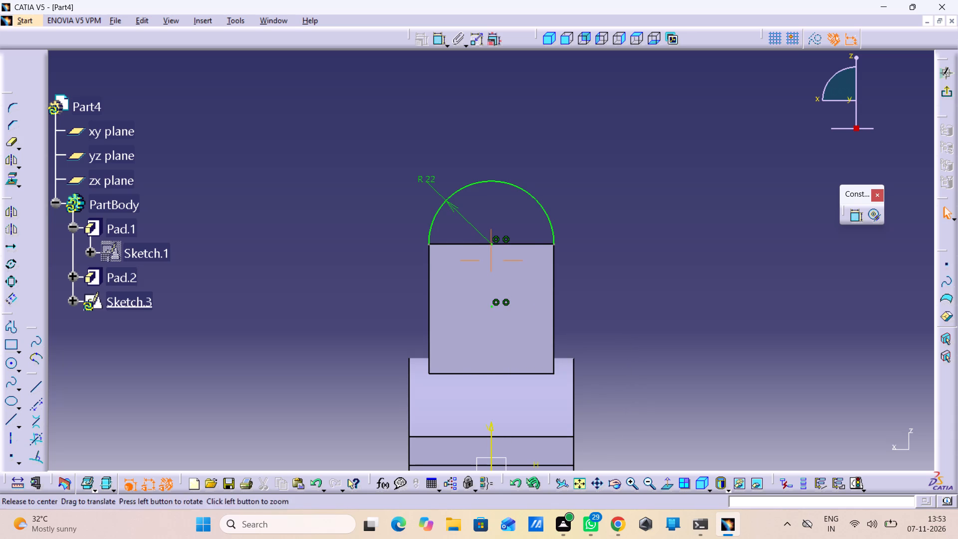
middle_drag(573, 189, 599, 145)
right_drag(573, 189, 574, 155)
right_click(591, 90)
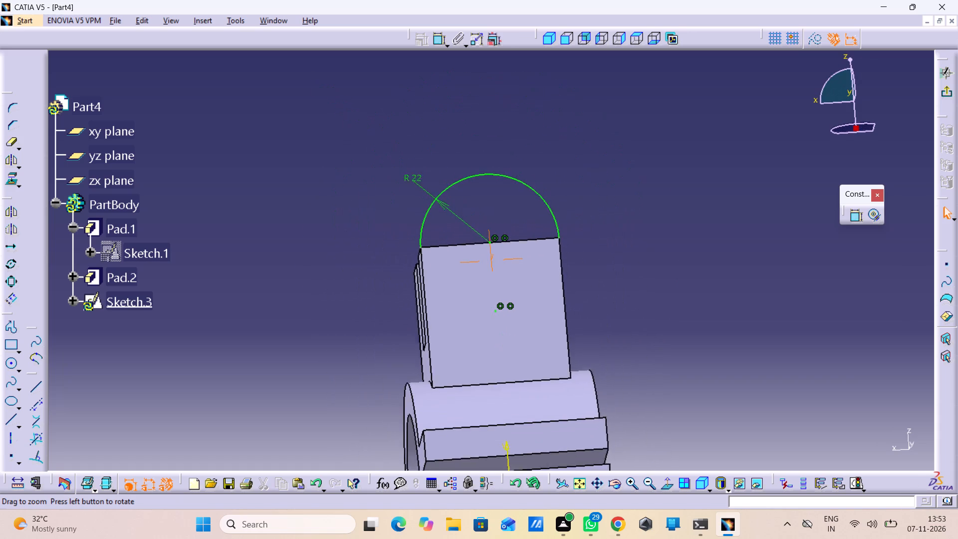
middle_drag(599, 145, 602, 152)
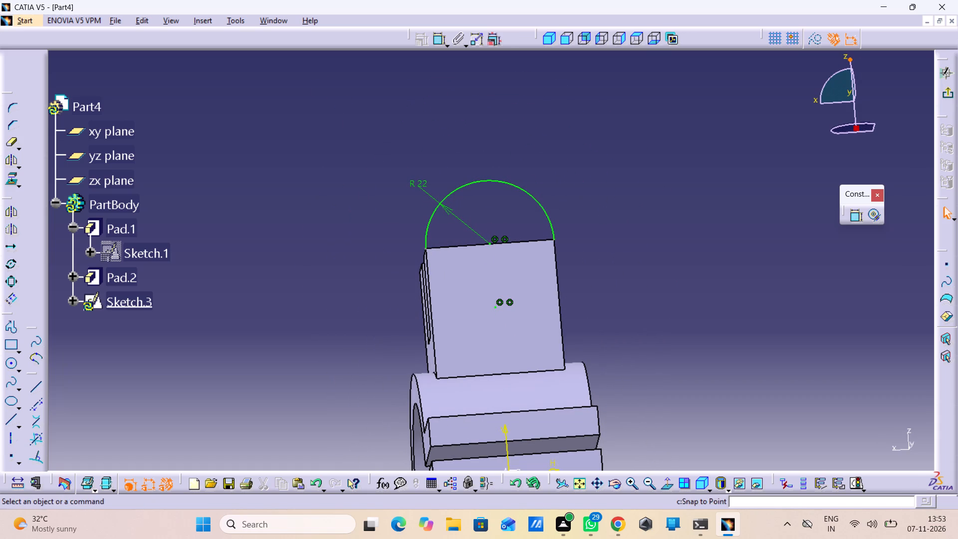
click(947, 91)
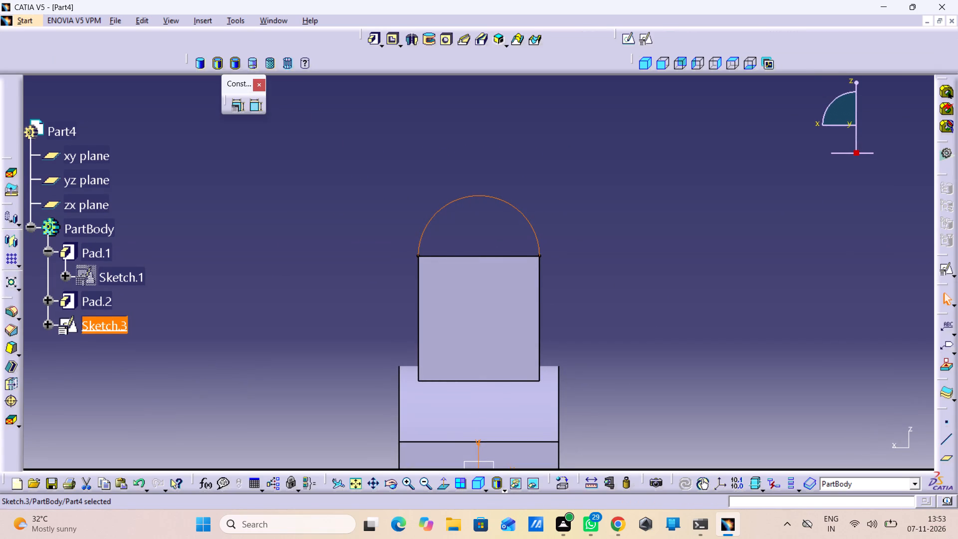
Pad the 22 mm radius arc profile 14 mm in the reversed direction, across the prong's thickness.
middle_drag(652, 206, 493, 270)
right_drag(652, 206, 493, 270)
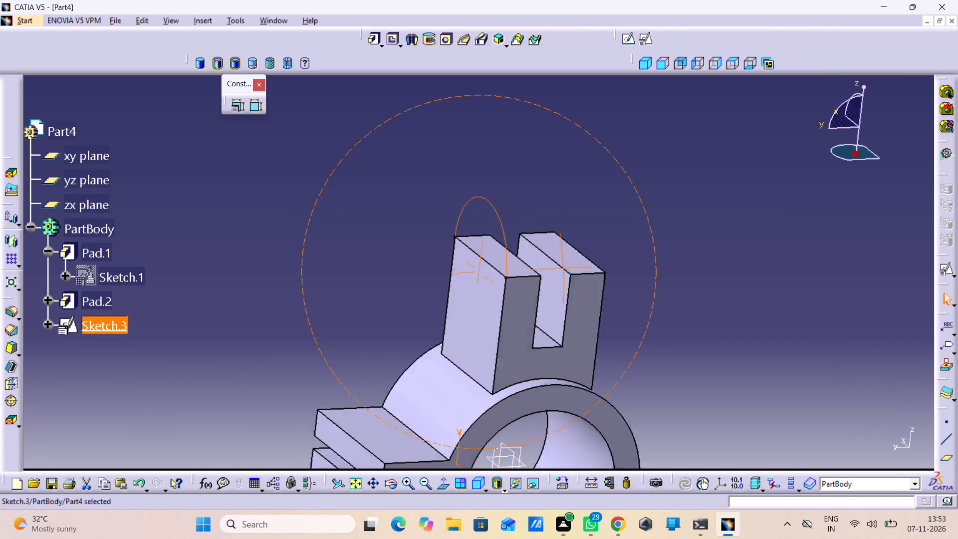
middle_drag(493, 270, 457, 268)
right_drag(493, 270, 457, 268)
click(374, 41)
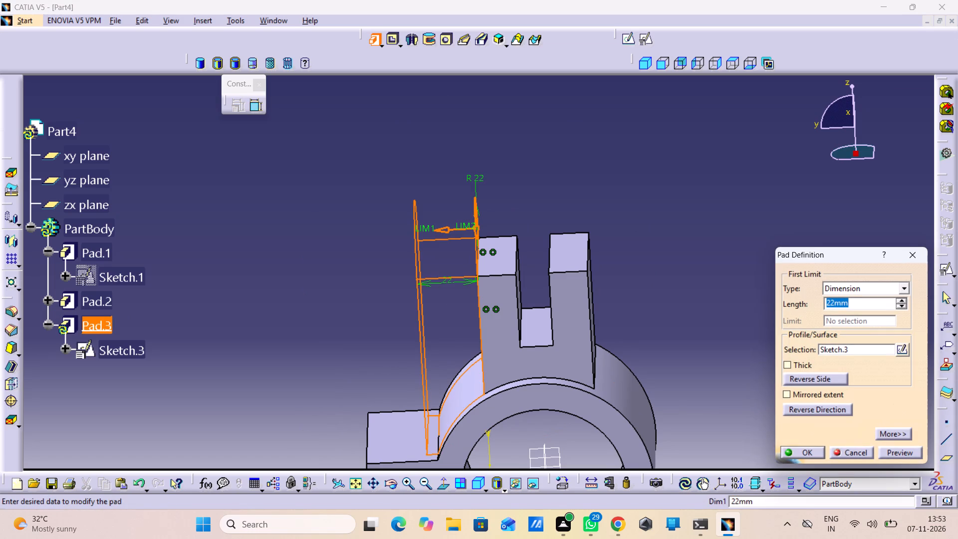
click(825, 407)
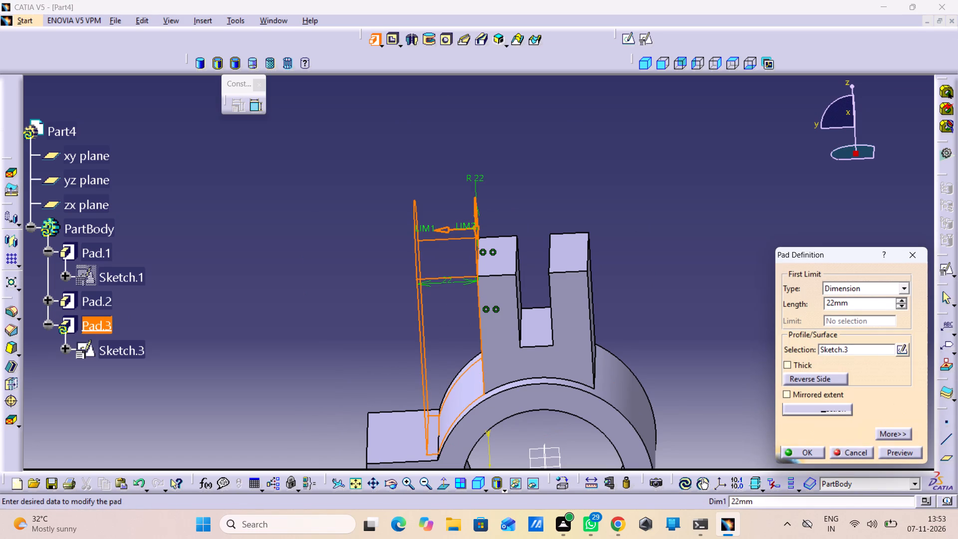
middle_click(691, 347)
right_click(691, 347)
drag(852, 304, 803, 303)
text(14)
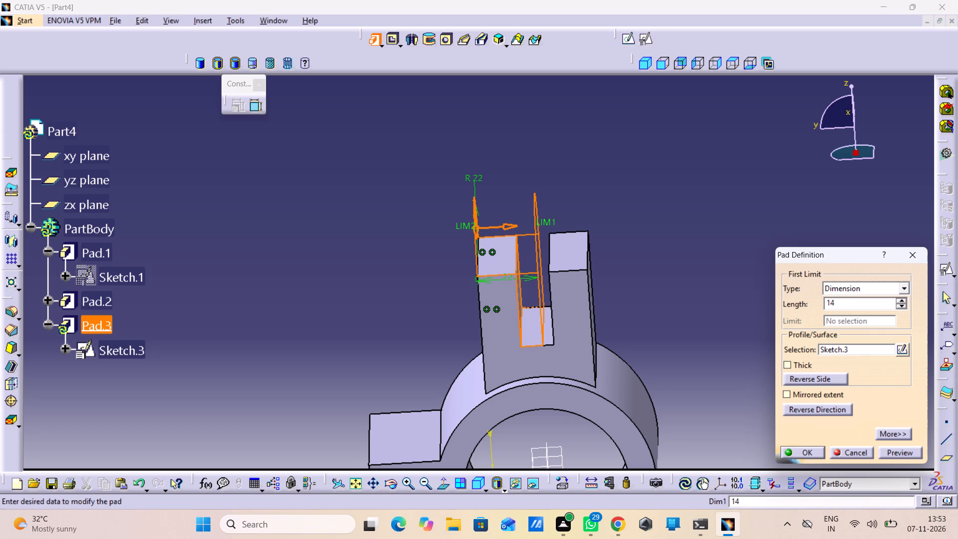
click(893, 449)
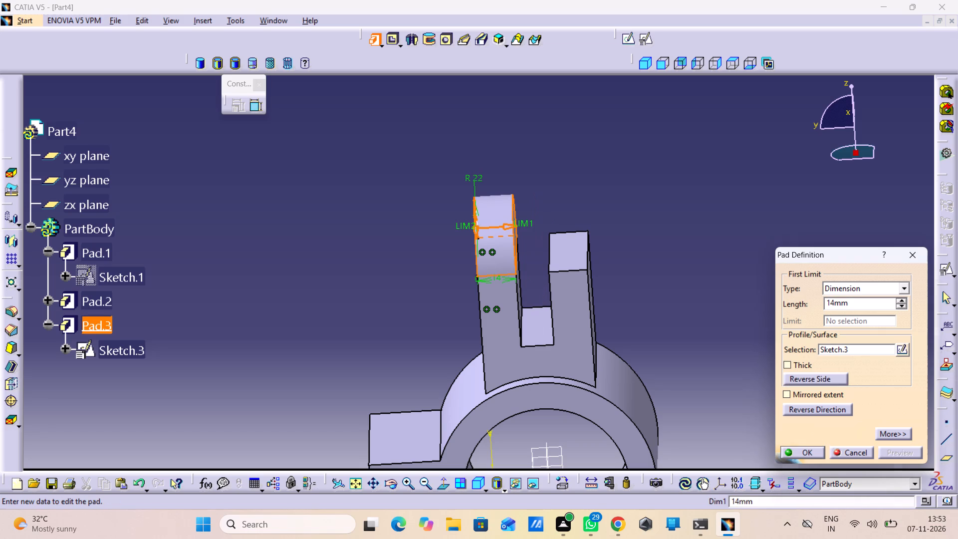
click(734, 352)
click(810, 457)
click(723, 368)
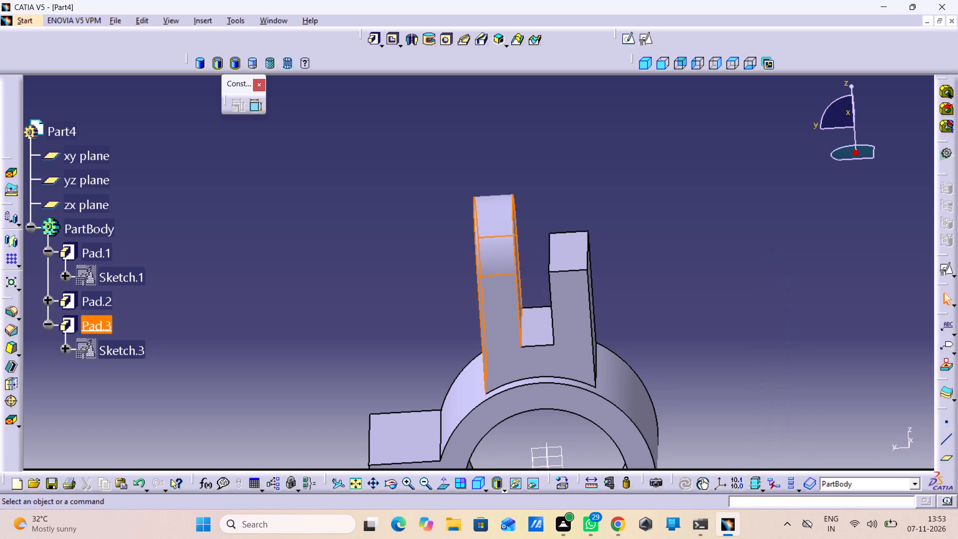
Create a positioned sketch on the outer flat face of the round-topped prong.
middle_drag(712, 353, 738, 365)
right_drag(712, 353, 741, 367)
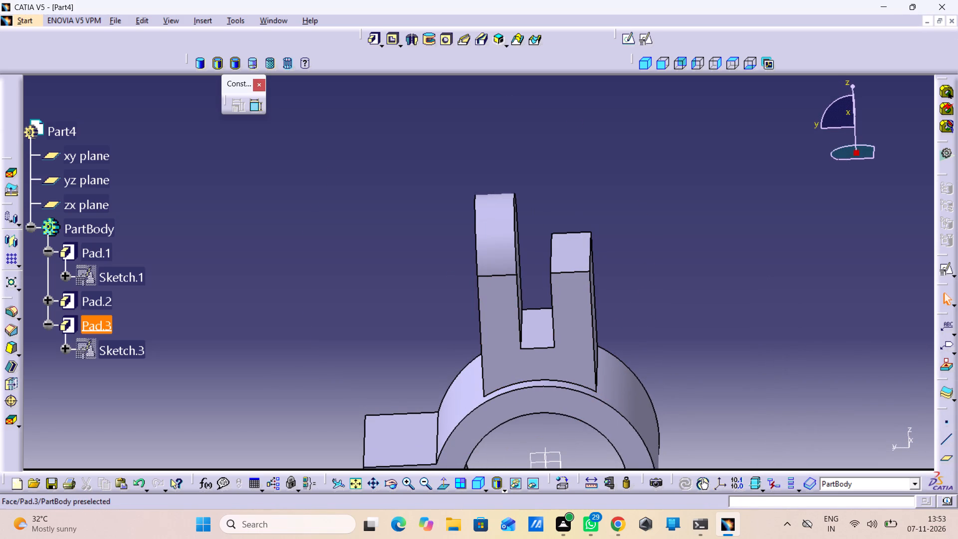
middle_drag(459, 253, 553, 243)
right_drag(459, 252, 553, 243)
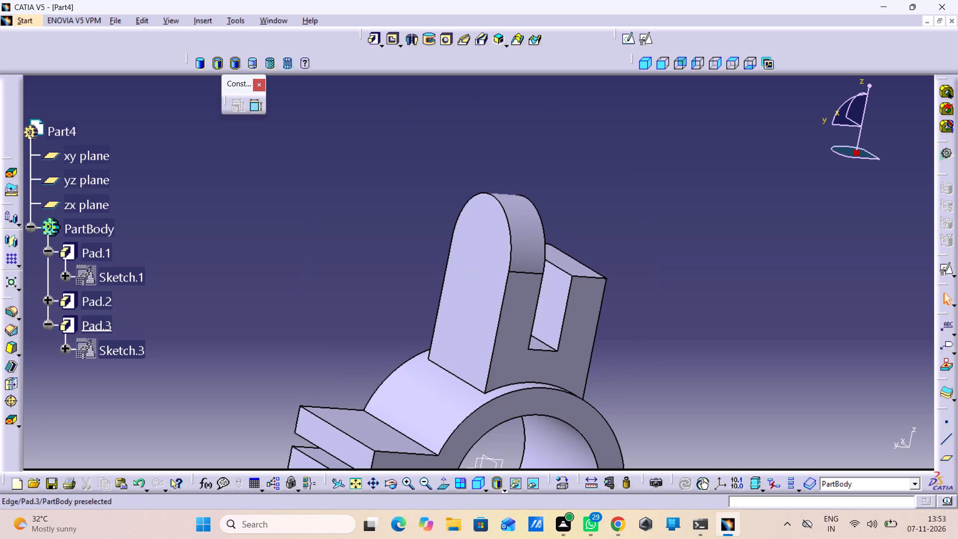
click(470, 242)
click(646, 34)
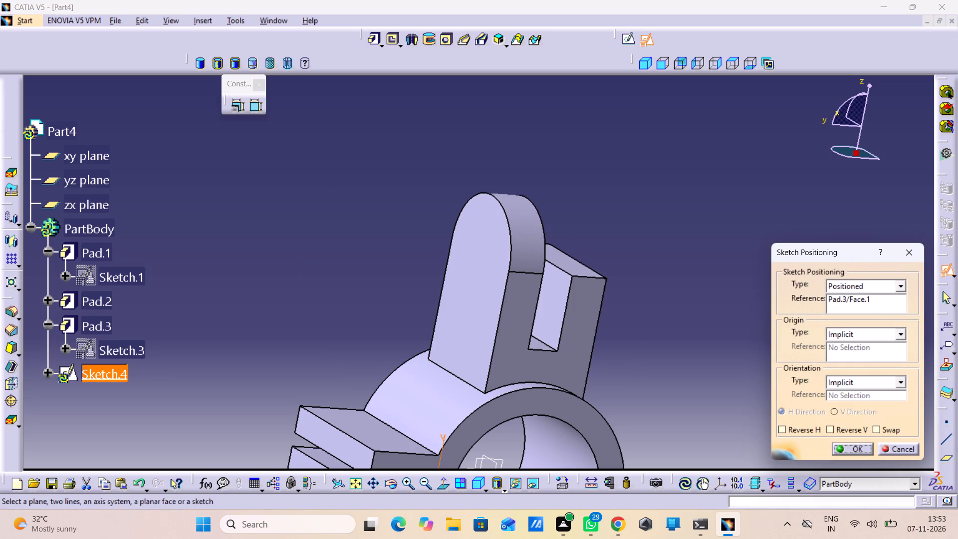
click(856, 447)
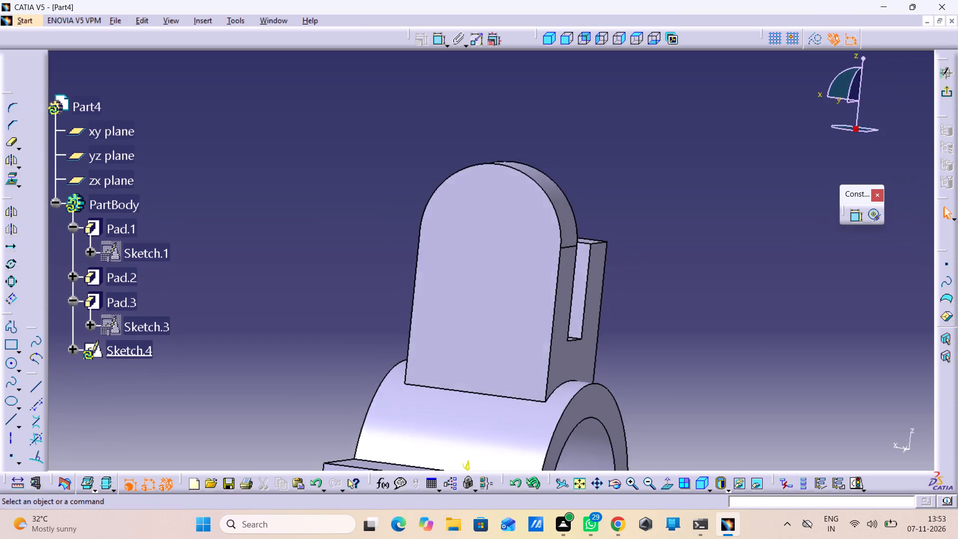
Sketch a small circle inside the prong's rounded top, centred on the vertical axis.
click(14, 365)
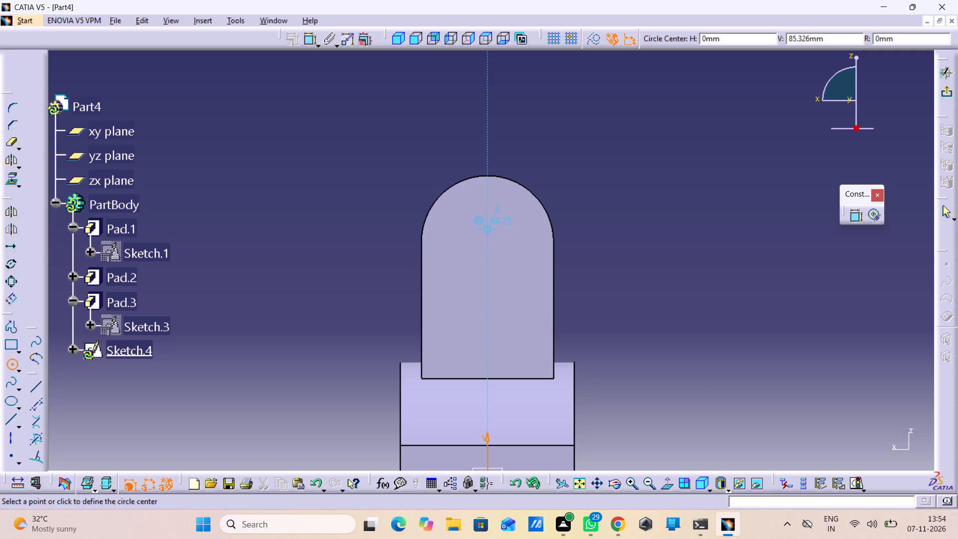
click(487, 225)
click(492, 245)
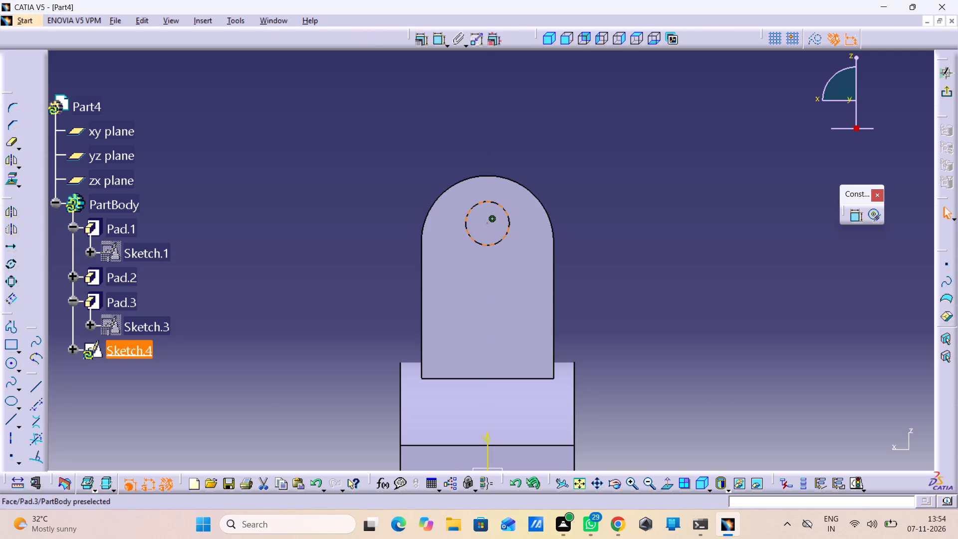
Dimension the circle in the prong's rounded top as a diameter of 20 mm.
click(598, 189)
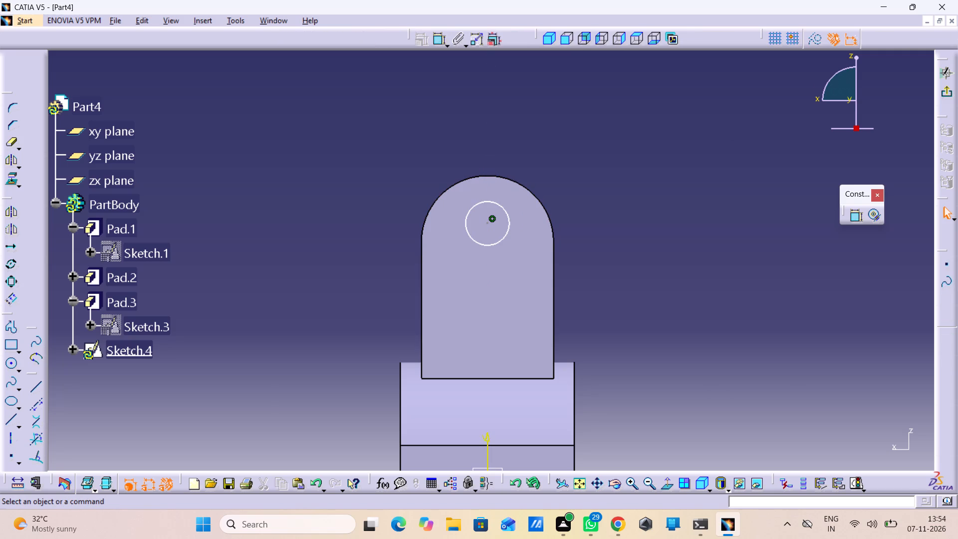
double_click(855, 219)
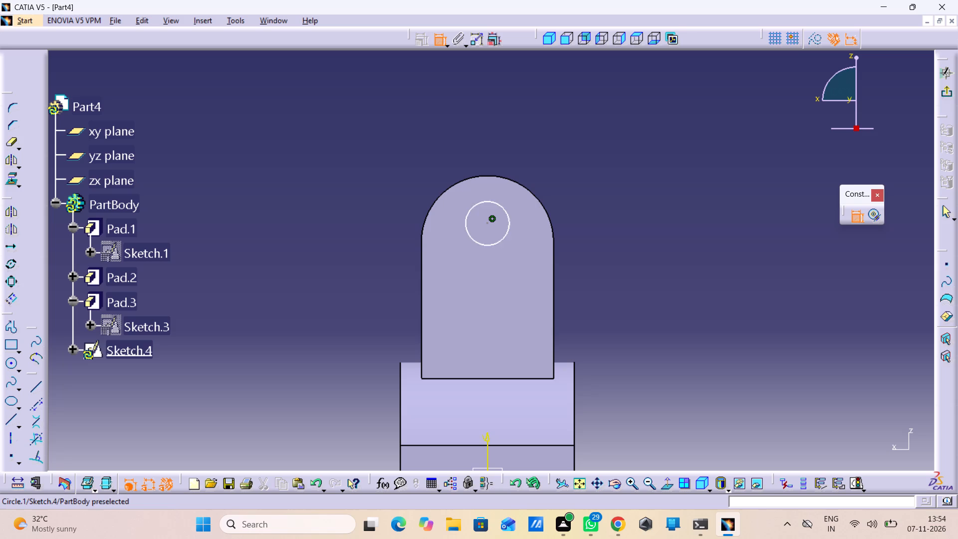
drag(506, 213, 526, 206)
click(588, 173)
double_click(586, 171)
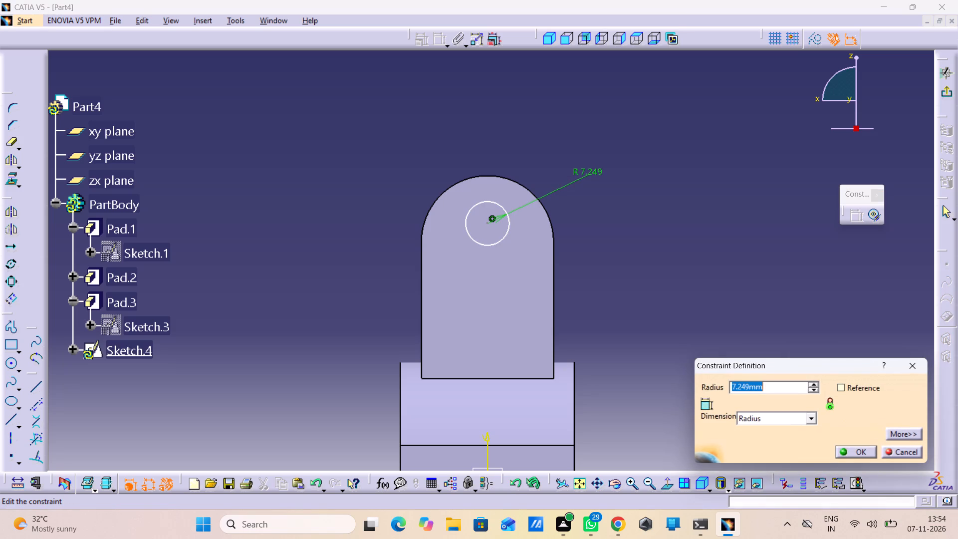
text(10)
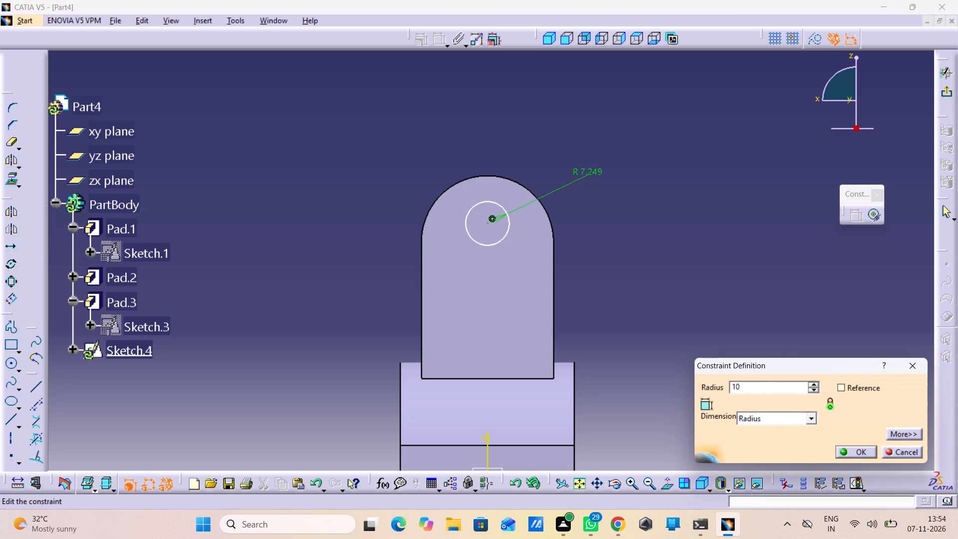
click(793, 423)
click(790, 447)
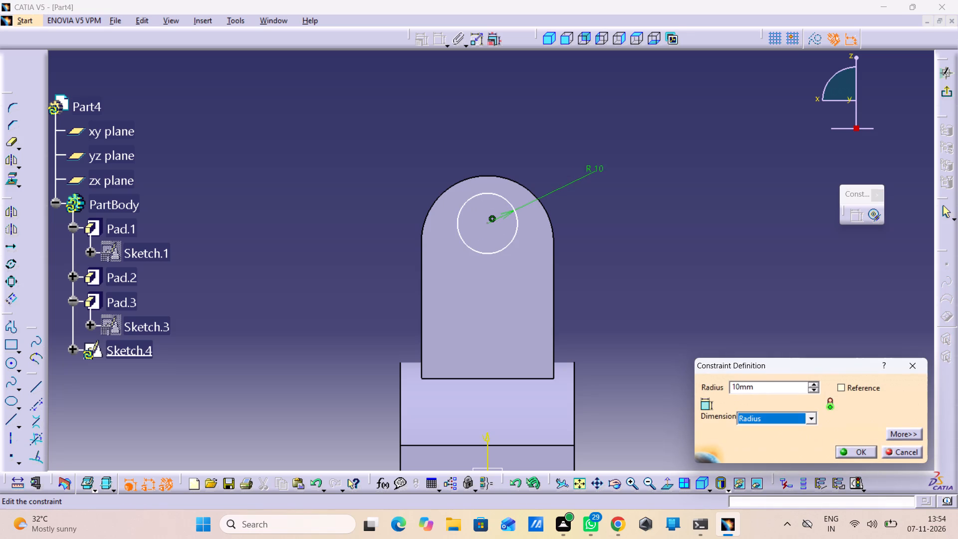
click(780, 422)
click(779, 437)
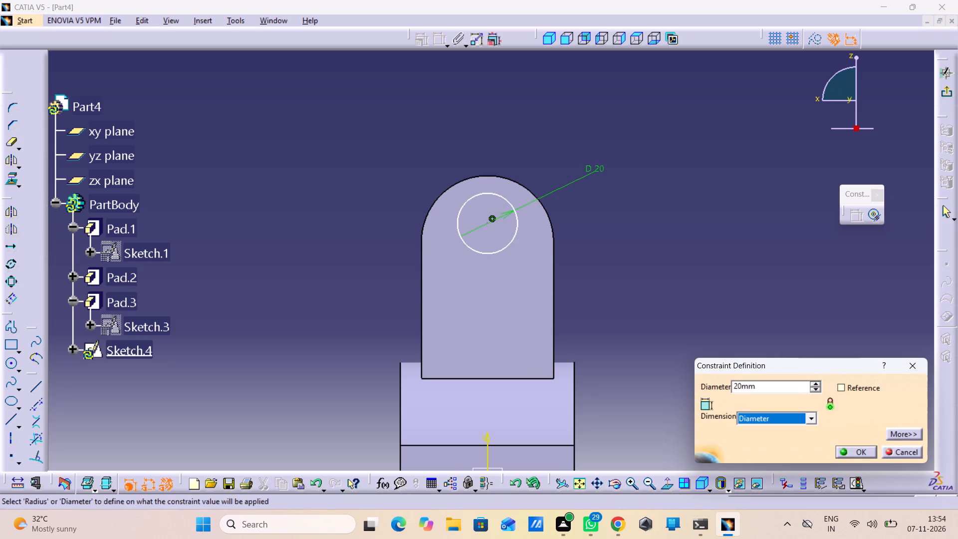
click(856, 453)
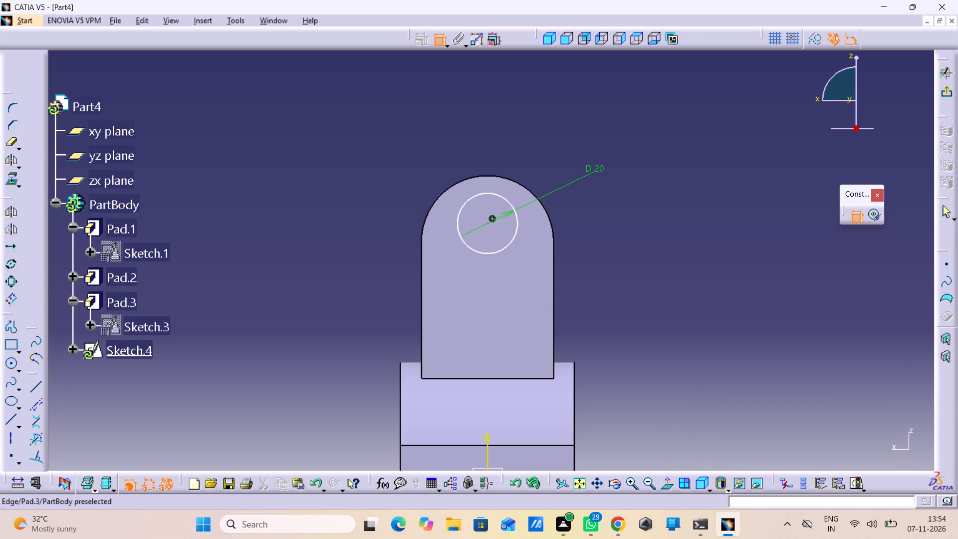
Make the 20 mm circle concentric with the prong's rounded top edge and exit the sketch.
click(488, 224)
click(549, 212)
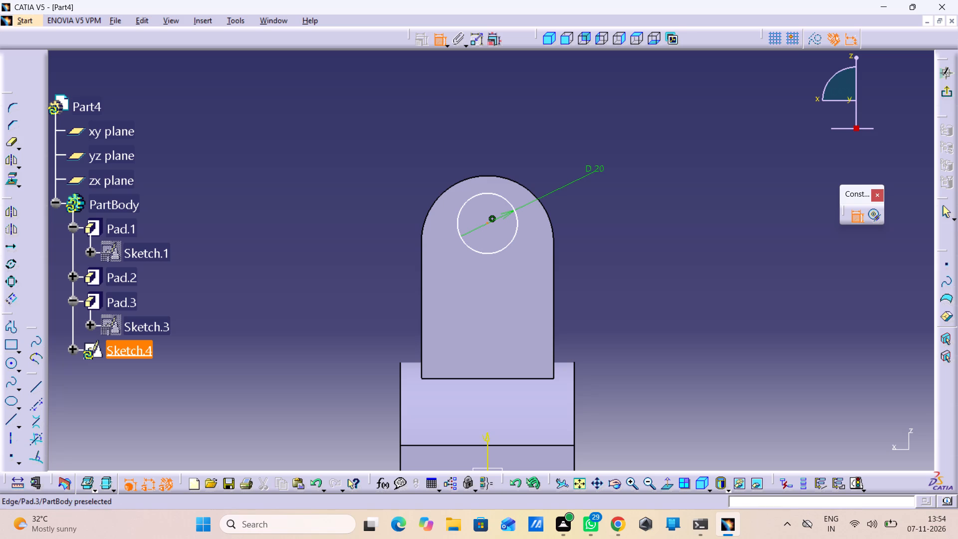
drag(547, 211, 556, 211)
right_click(617, 195)
click(658, 288)
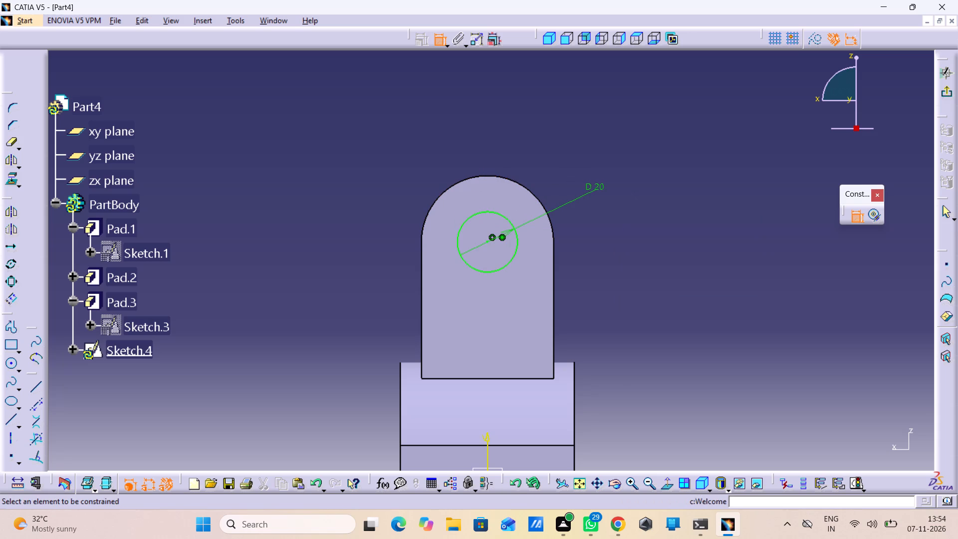
click(946, 95)
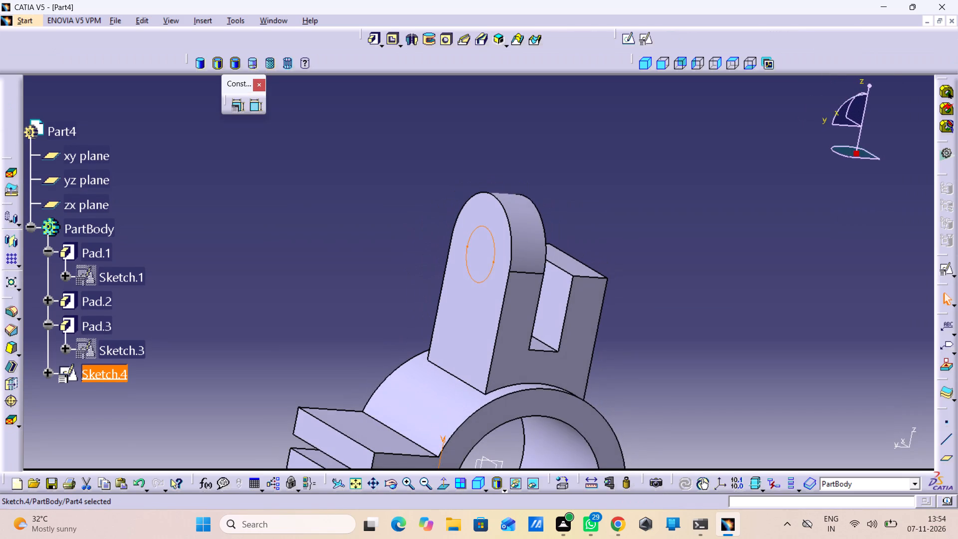
Pocket the 20 mm circle 14 mm deep through the round-topped prong.
click(392, 41)
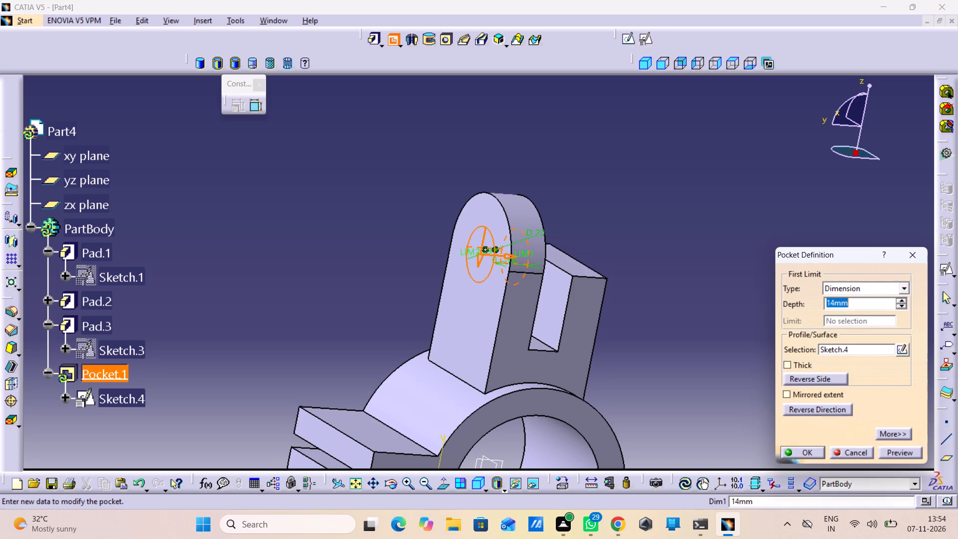
middle_drag(679, 321, 599, 311)
right_drag(679, 321, 599, 311)
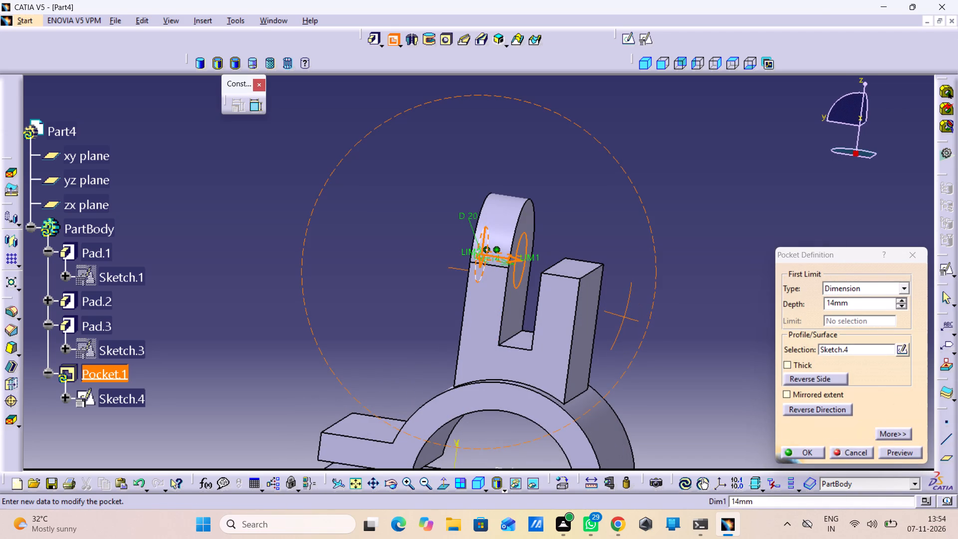
click(898, 449)
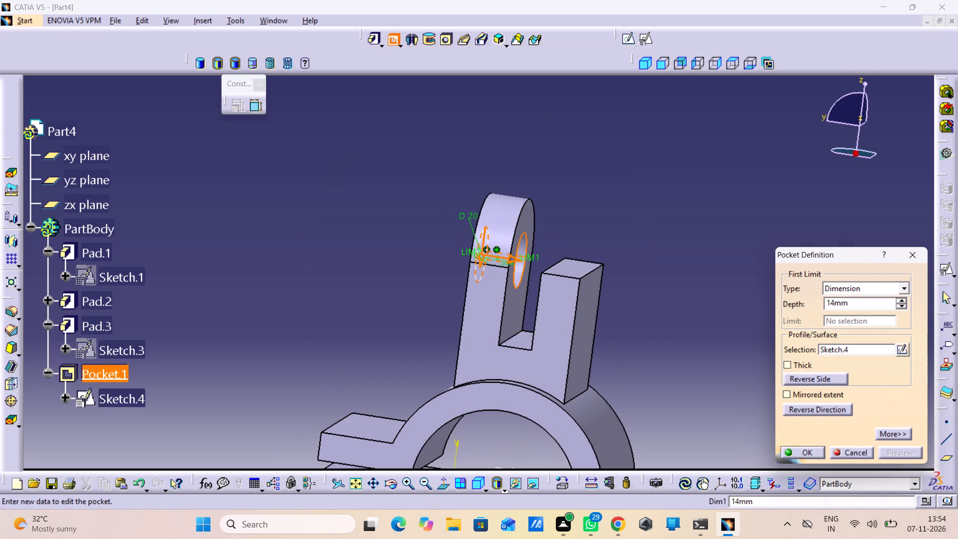
click(814, 453)
click(714, 418)
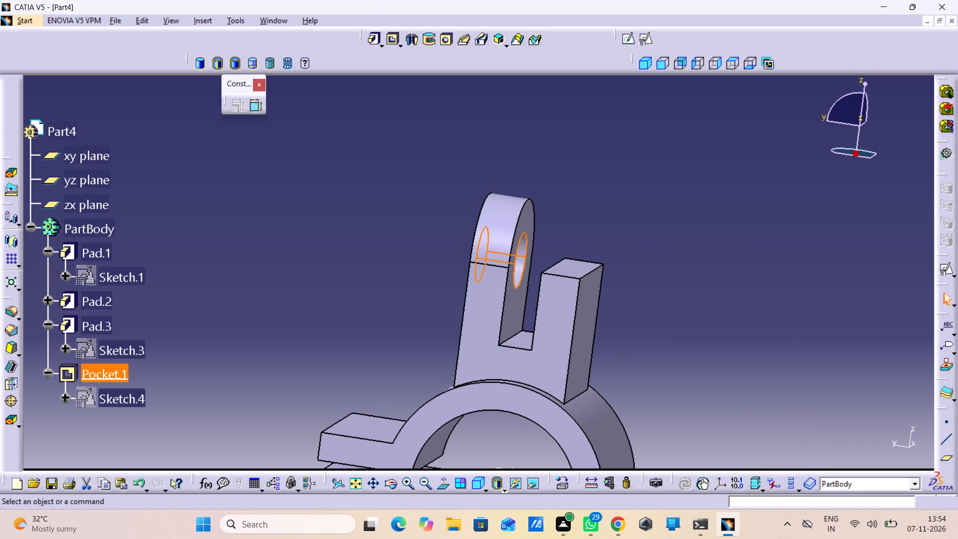
Examine the hole and faces of the round-topped prong from several sides.
middle_drag(693, 356, 352, 312)
right_drag(695, 354, 352, 312)
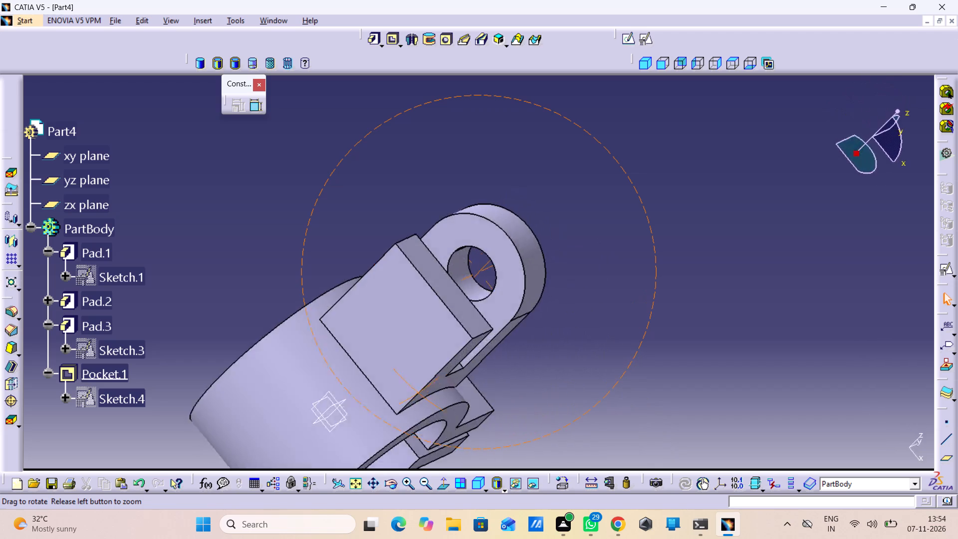
right_drag(352, 312, 366, 136)
middle_drag(352, 312, 366, 139)
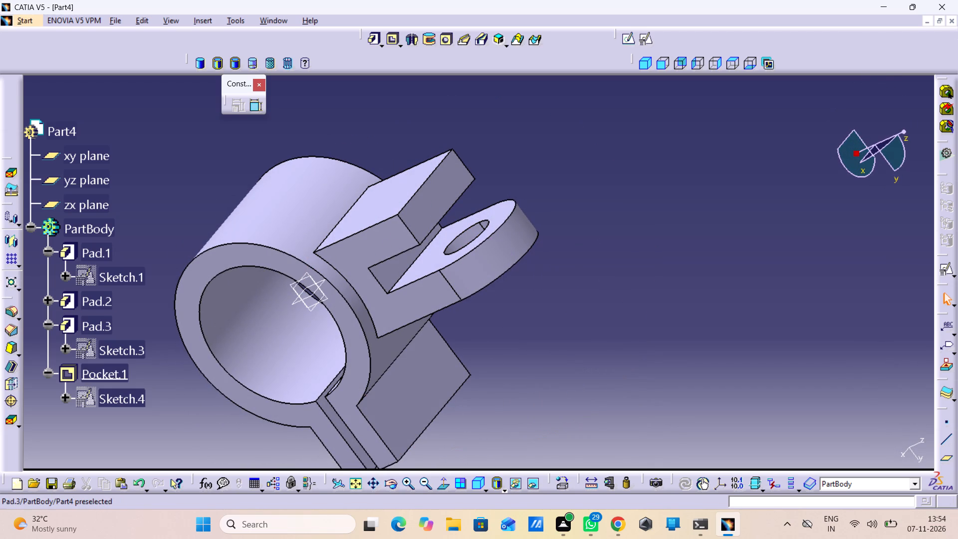
click(462, 267)
click(451, 259)
middle_drag(573, 302, 584, 254)
right_drag(580, 298, 584, 254)
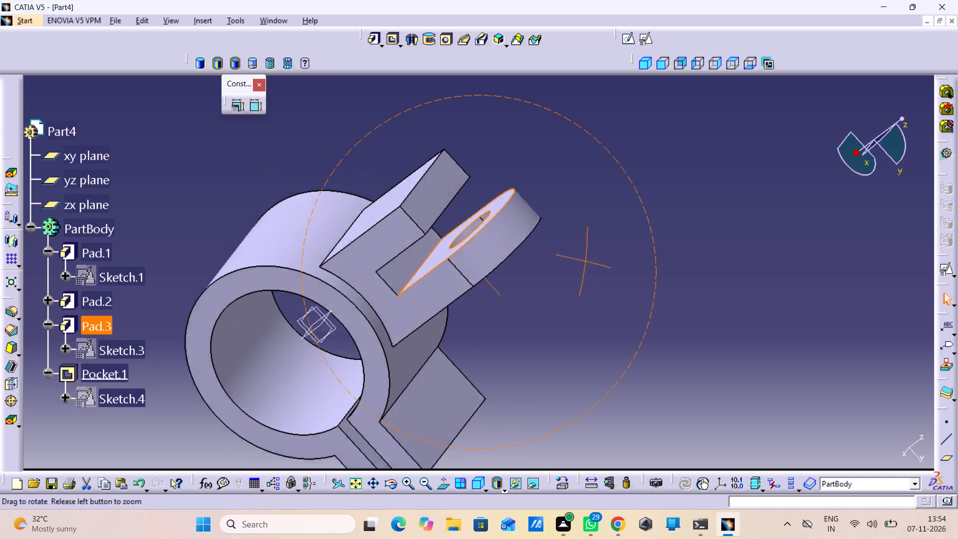
middle_drag(584, 254, 514, 182)
right_drag(584, 254, 514, 182)
click(710, 233)
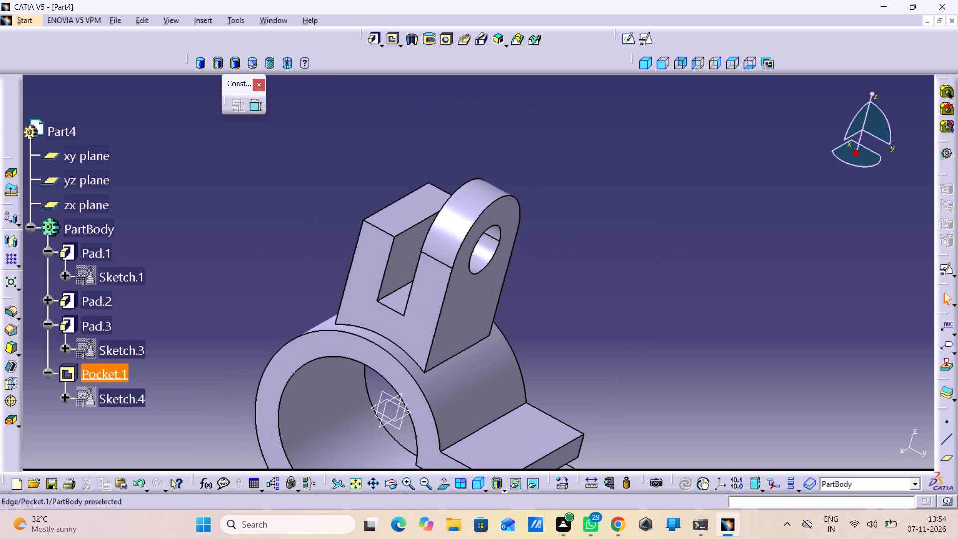
click(455, 245)
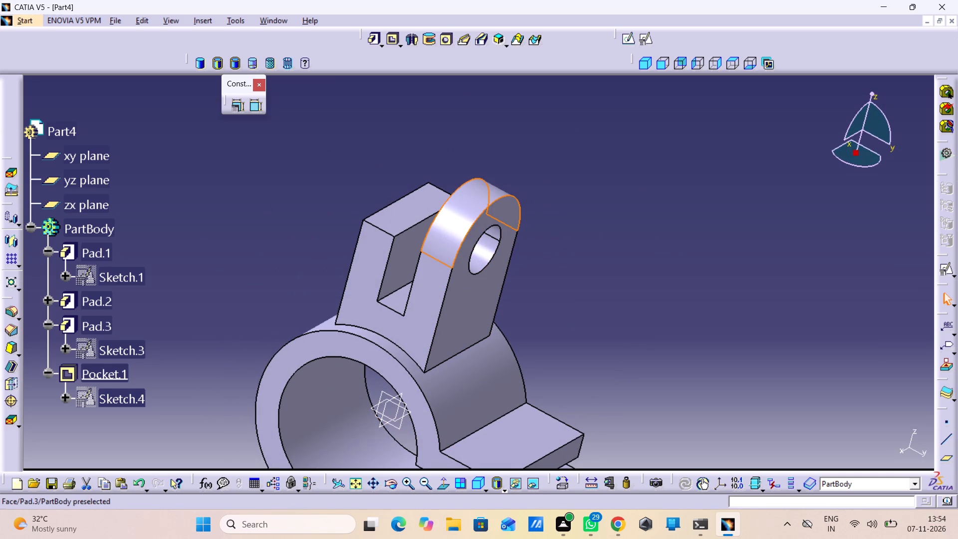
click(330, 284)
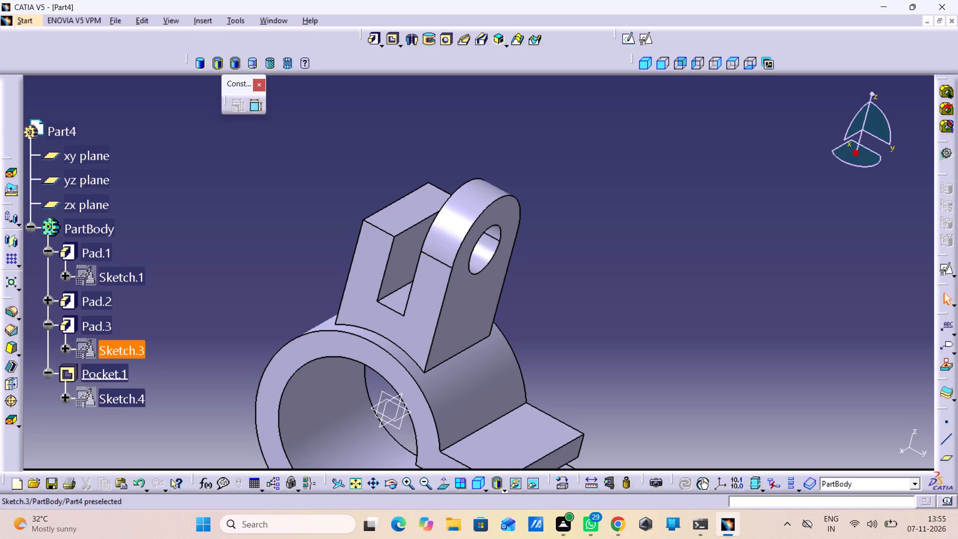
Mirror the round-topped prong pad and its hole pocket together about the zx plane onto the other prong.
ctrl+click(67, 377)
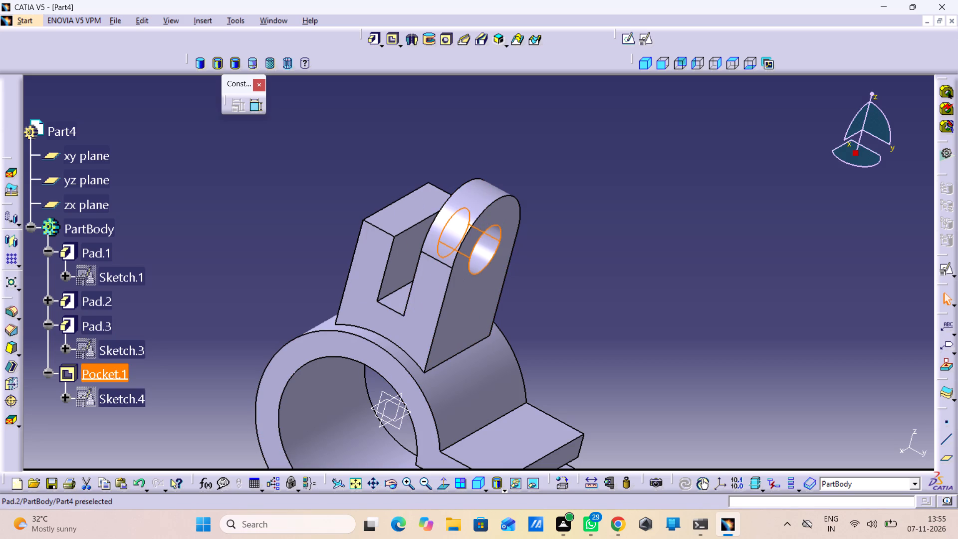
ctrl+click(78, 305)
ctrl+click(78, 305)
ctrl+click(73, 332)
ctrl+middle_drag(684, 290, 720, 303)
ctrl+right_drag(684, 290, 720, 303)
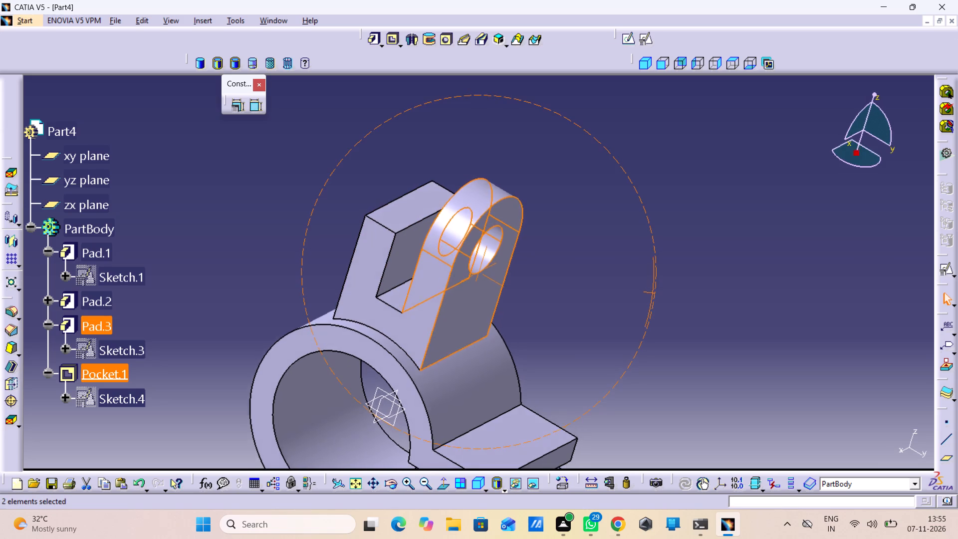
ctrl+middle_drag(720, 303, 317, 296)
ctrl+right_drag(720, 303, 317, 296)
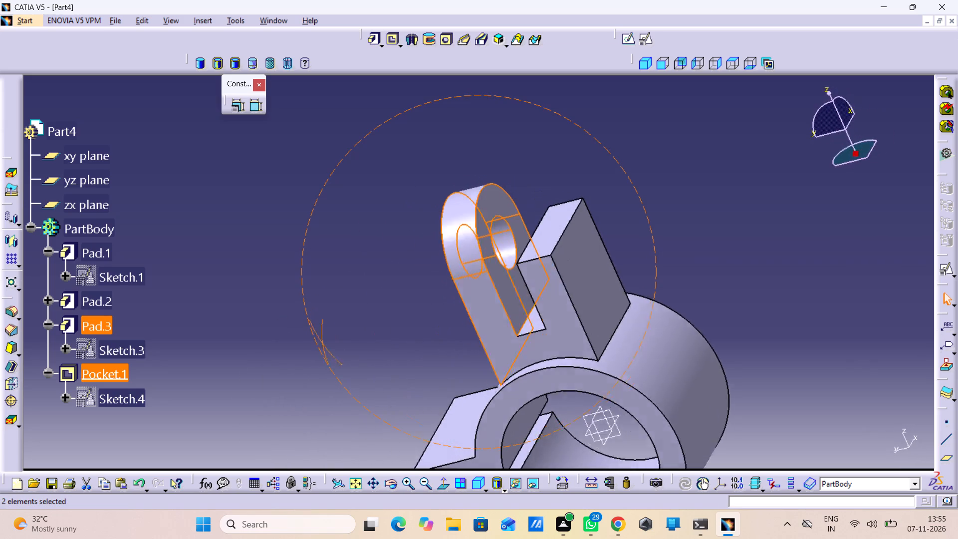
ctrl+right_drag(317, 296, 499, 298)
ctrl+middle_drag(317, 296, 499, 298)
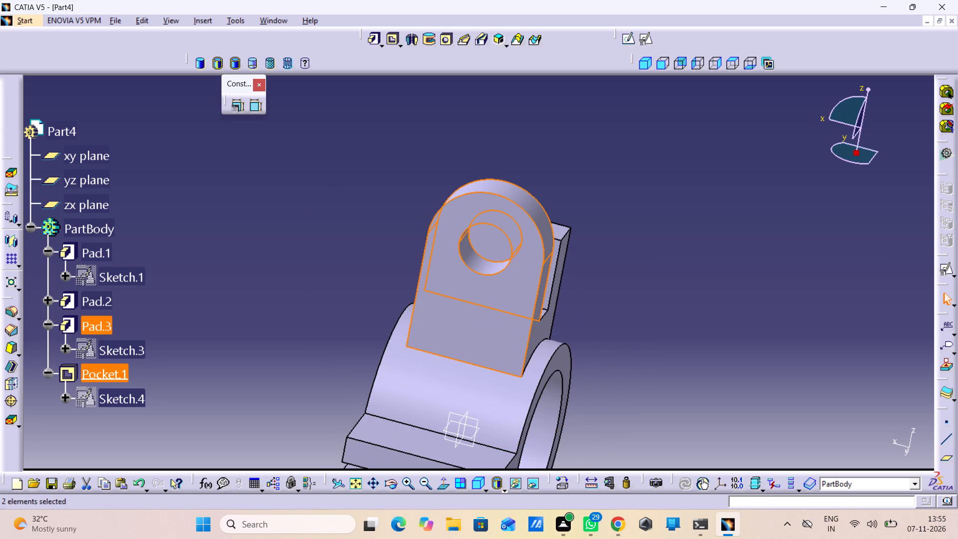
click(16, 241)
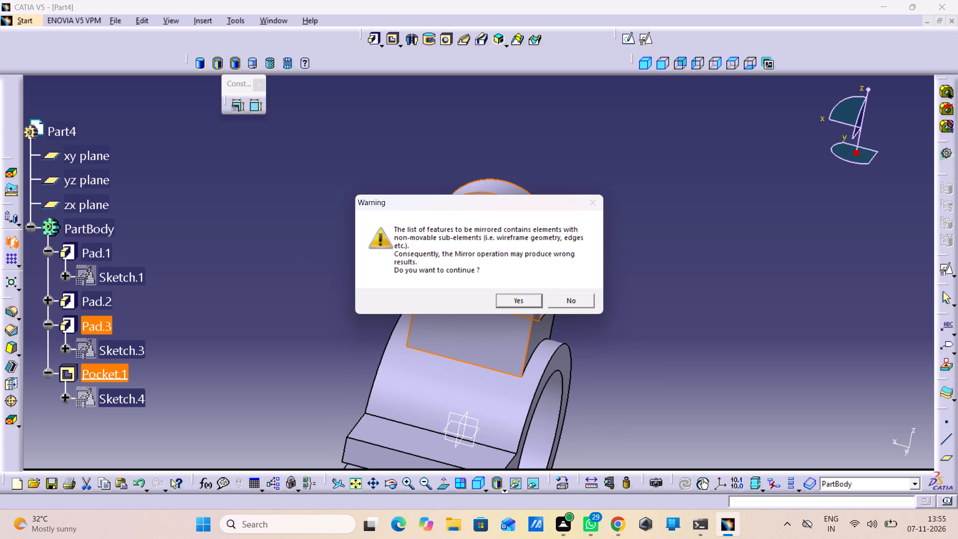
click(512, 294)
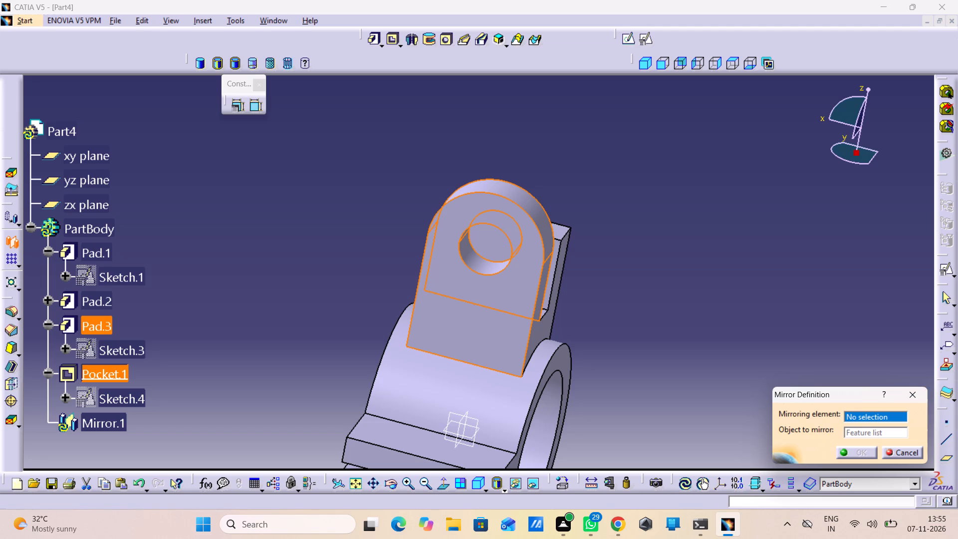
ctrl+click(469, 419)
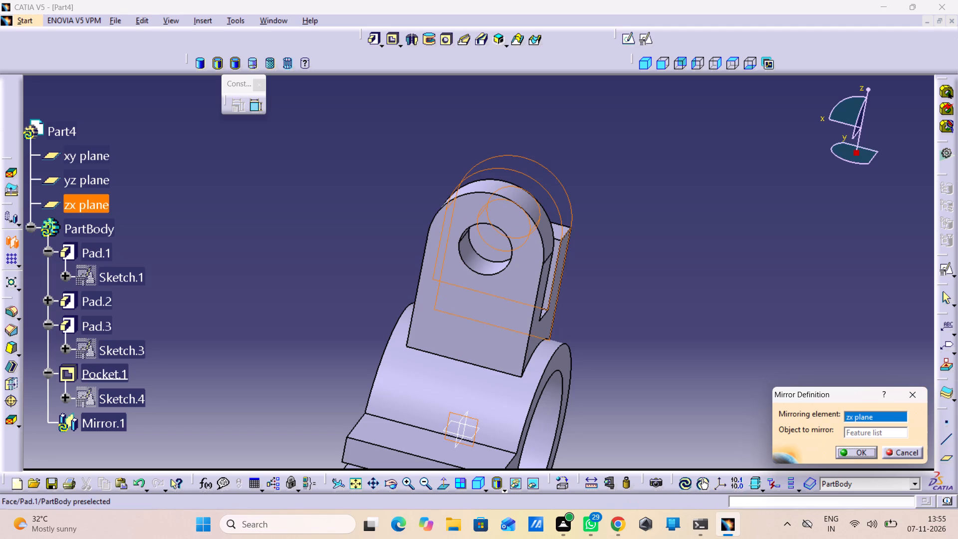
ctrl+middle_drag(680, 365, 399, 271)
ctrl+right_drag(680, 365, 399, 271)
ctrl+scroll(399, 271, up, 1)
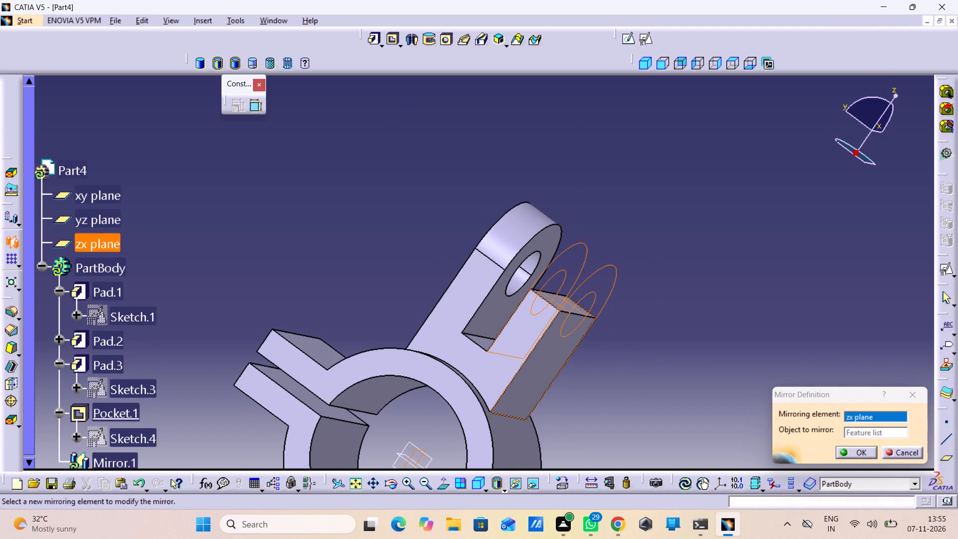
click(855, 455)
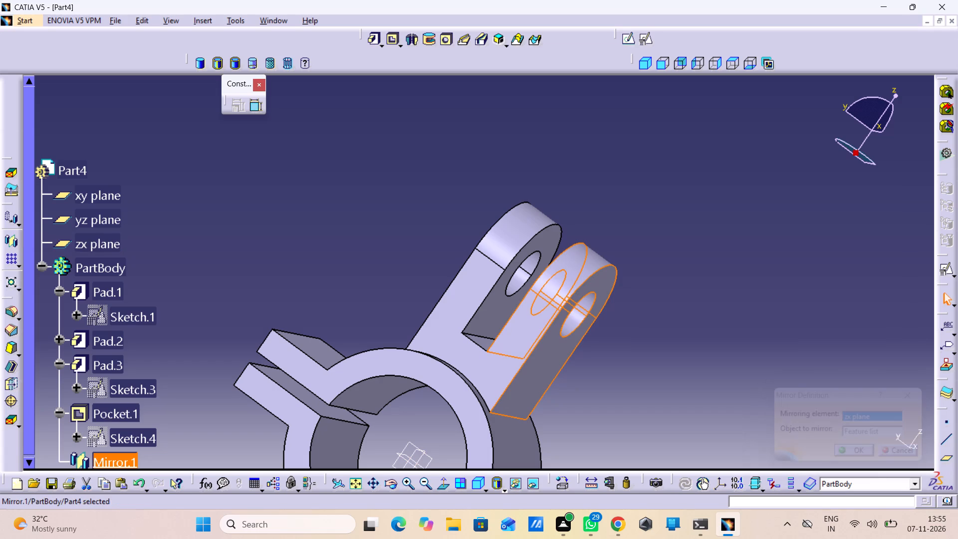
Examine the mirrored fork and the whole clamp from several directions.
click(829, 430)
ctrl+middle_drag(820, 423, 199, 240)
ctrl+right_drag(821, 422, 199, 240)
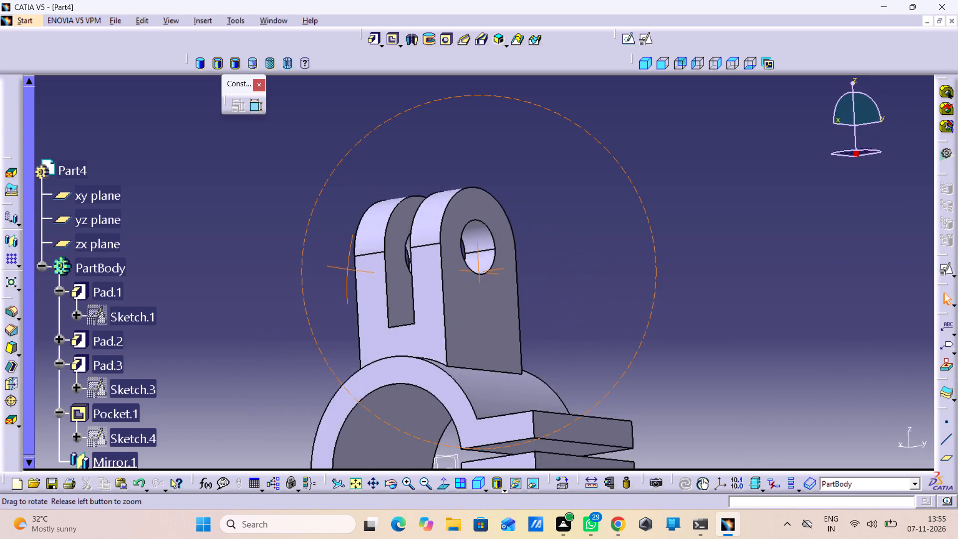
ctrl+right_drag(199, 240, 290, 294)
ctrl+middle_drag(199, 240, 290, 294)
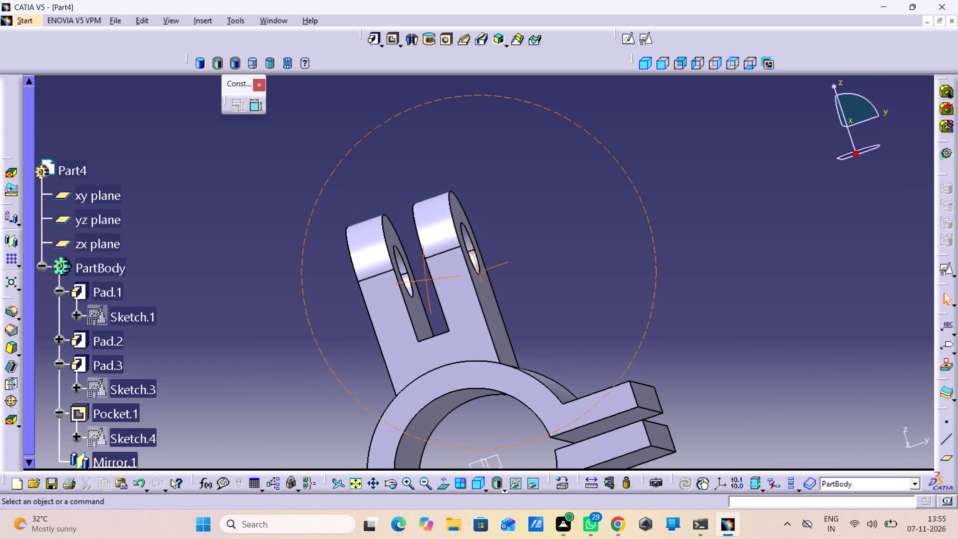
middle_drag(646, 189, 642, 254)
right_drag(646, 189, 642, 254)
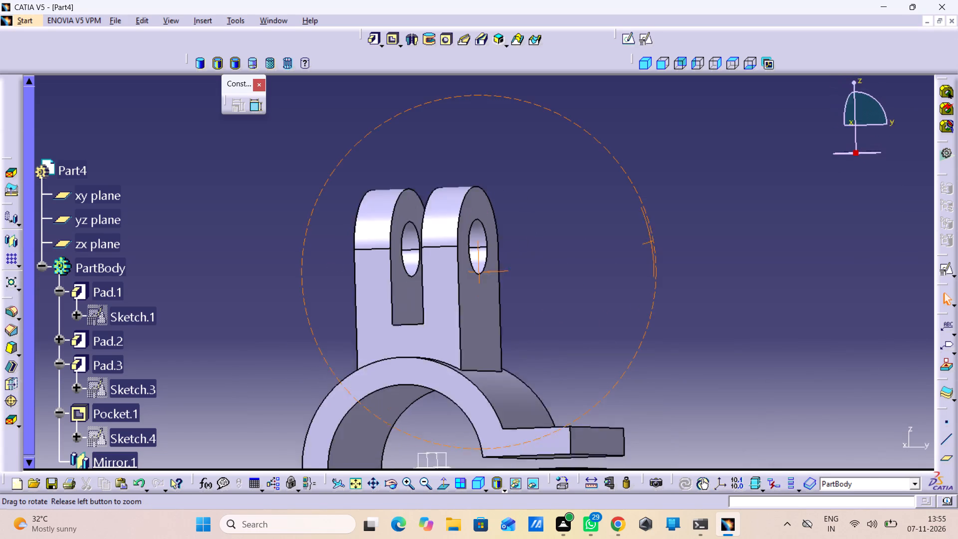
right_drag(642, 254, 639, 288)
middle_drag(642, 254, 639, 278)
middle_drag(639, 266, 628, 177)
right_click(661, 143)
middle_drag(621, 208, 620, 233)
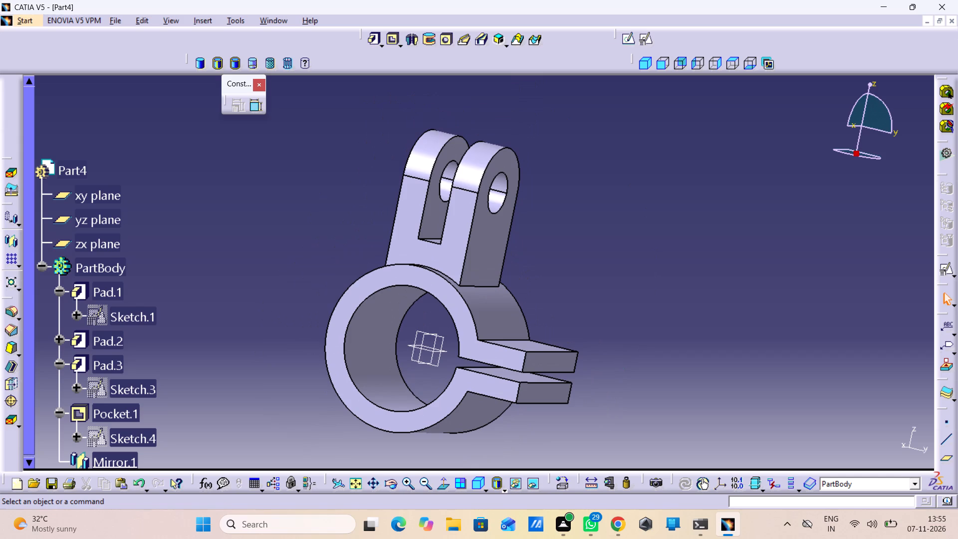
Create a positioned sketch on the upper lug's top face with the V direction reversed and the axes swapped.
click(536, 348)
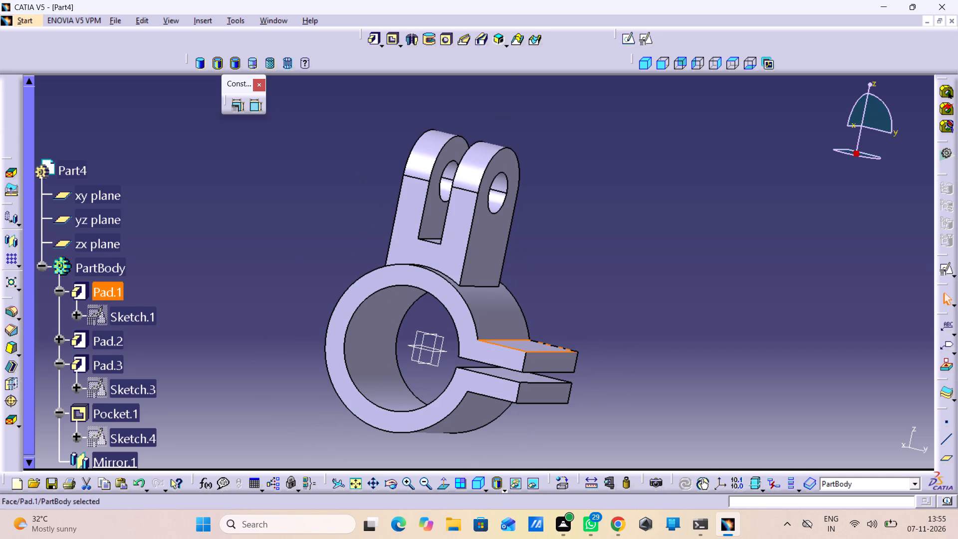
click(645, 34)
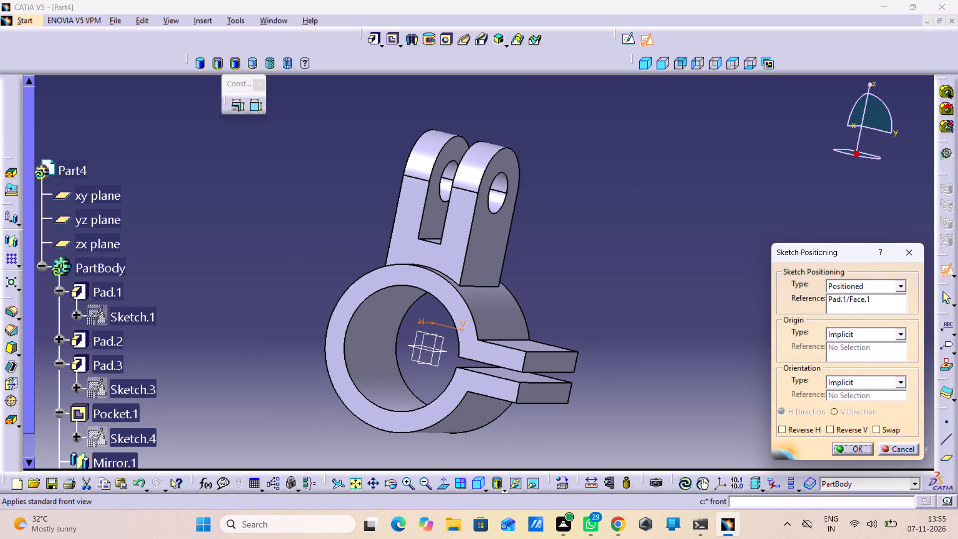
middle_drag(710, 379, 515, 379)
right_drag(710, 378, 515, 379)
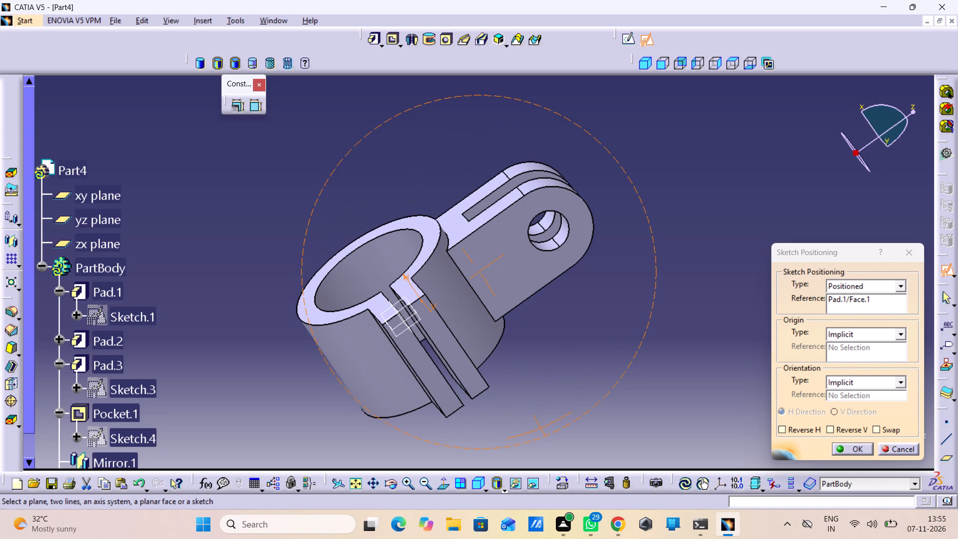
right_drag(515, 379, 616, 476)
middle_drag(515, 379, 616, 476)
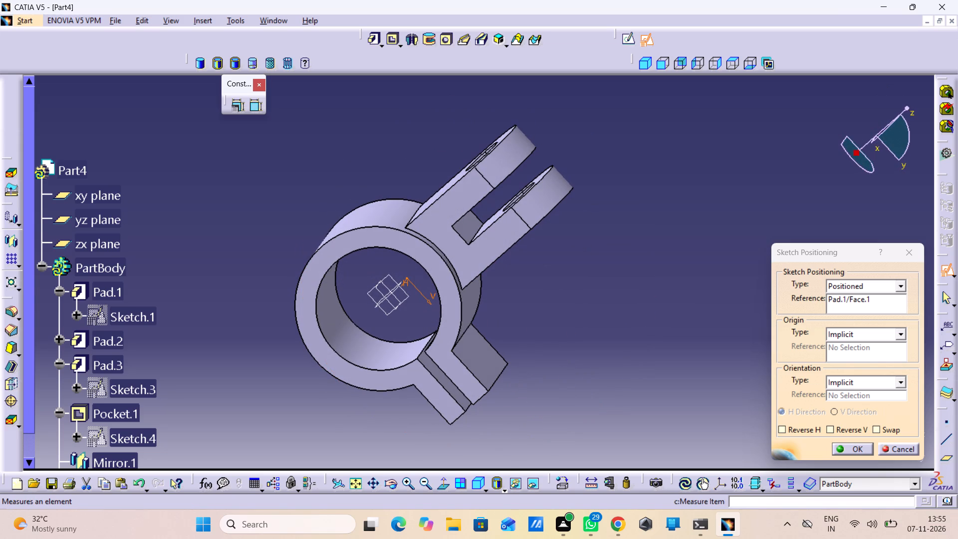
click(872, 426)
click(855, 428)
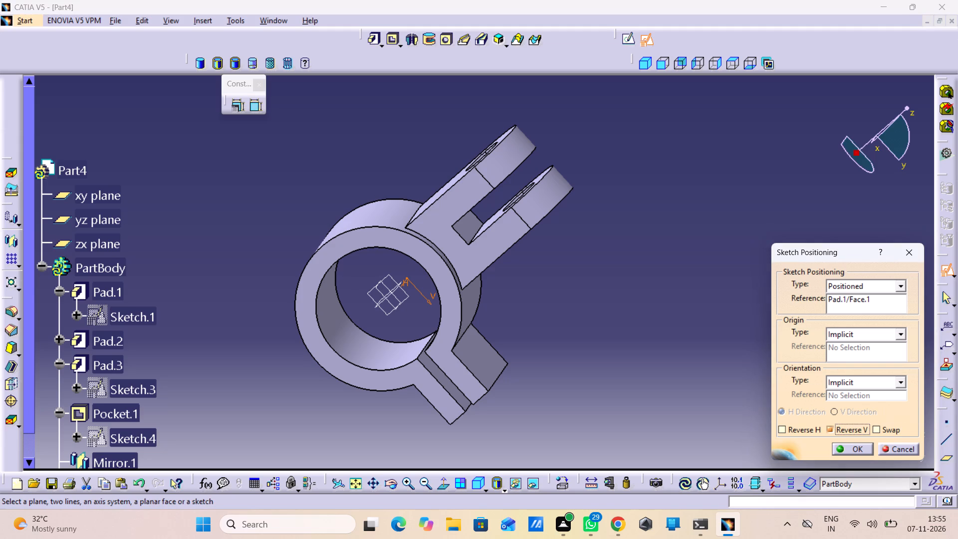
click(879, 429)
click(854, 450)
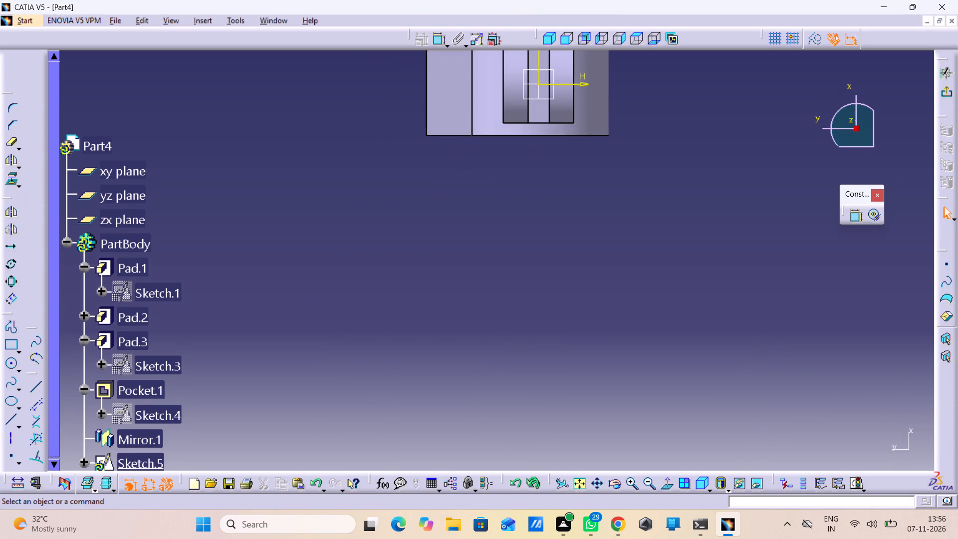
Sketch two circles on the lug face, one near each side edge, the lower one about 13 mm in diameter.
middle_drag(621, 315, 615, 432)
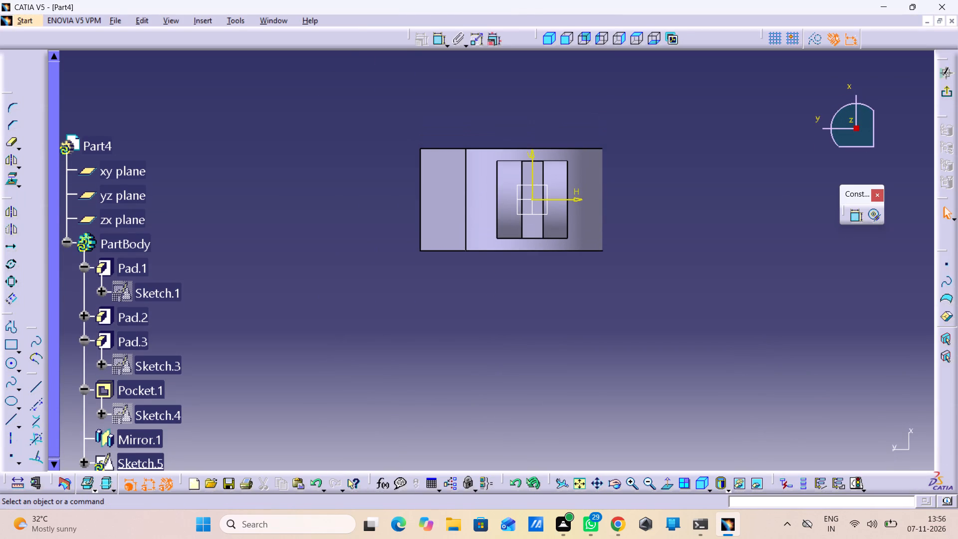
double_click(13, 364)
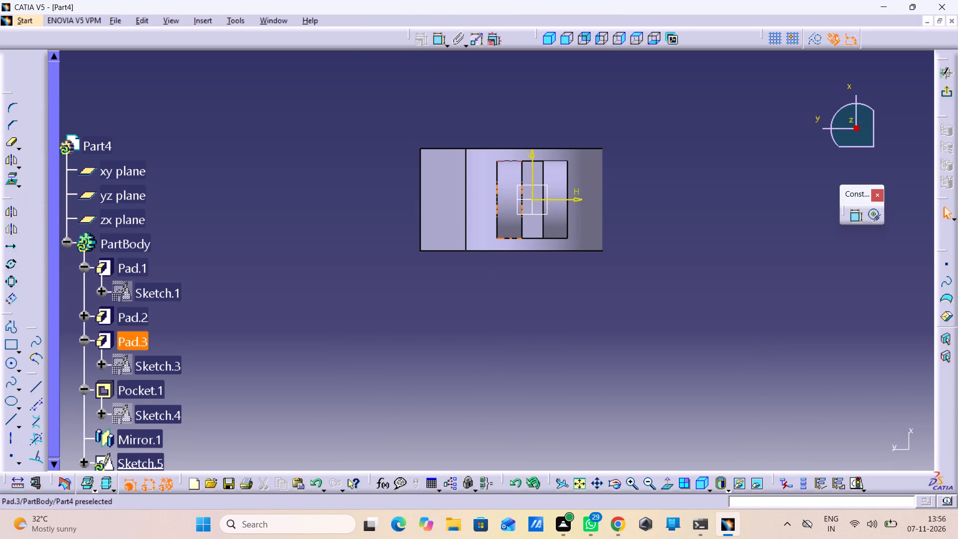
double_click(14, 369)
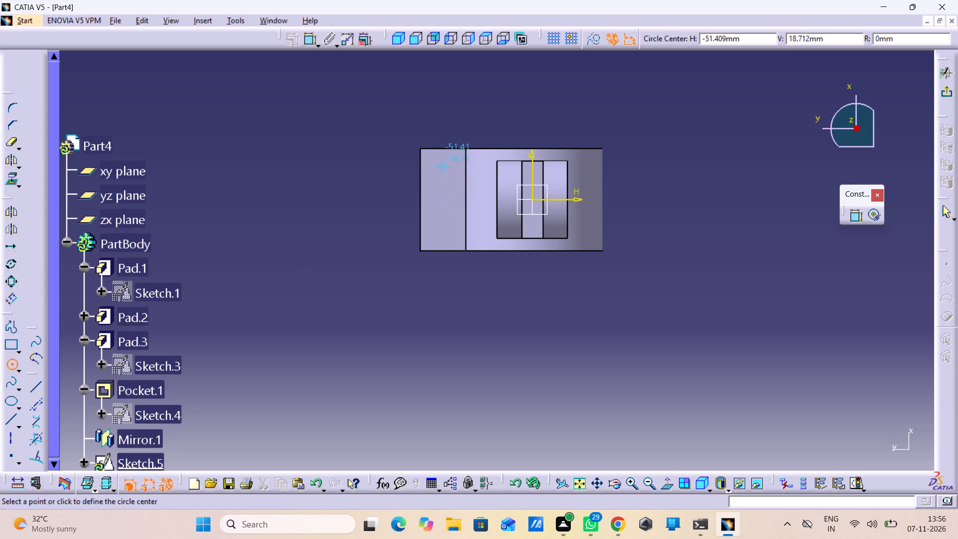
click(442, 167)
click(444, 177)
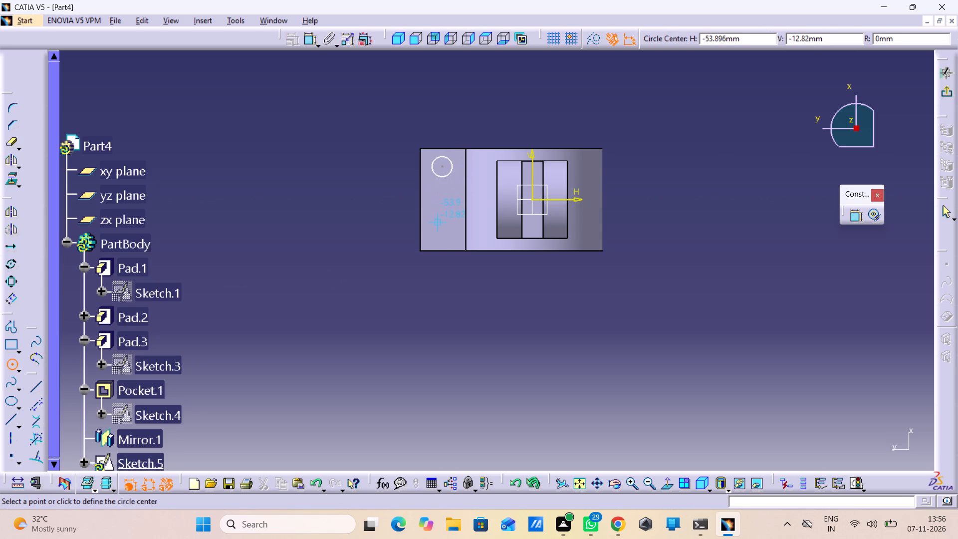
drag(442, 229, 446, 233)
click(448, 239)
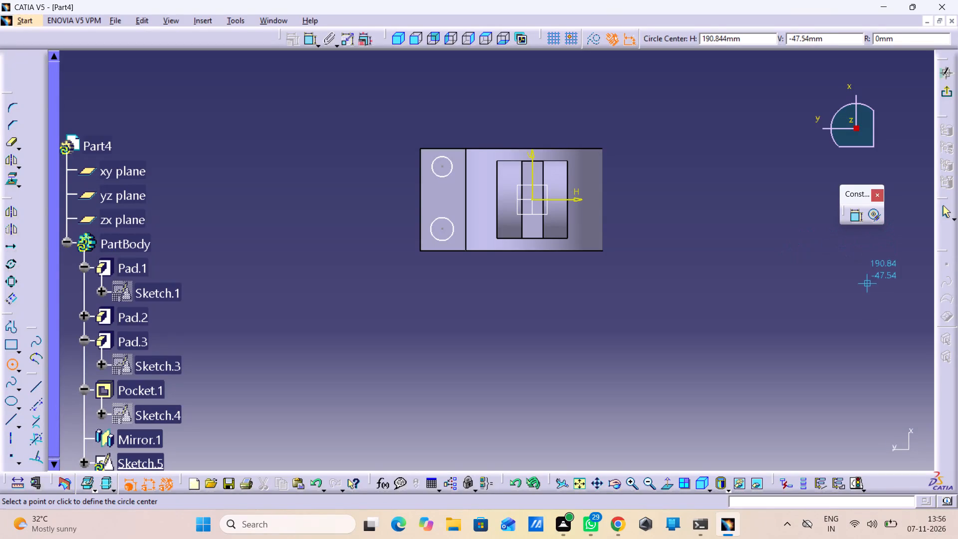
Dimension both lug circles to a diameter of 10 mm.
double_click(850, 218)
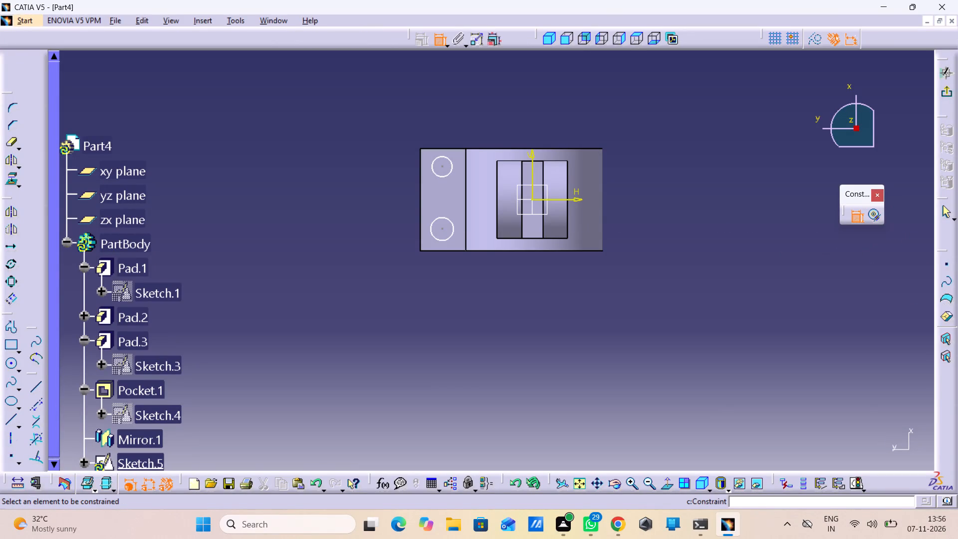
click(453, 231)
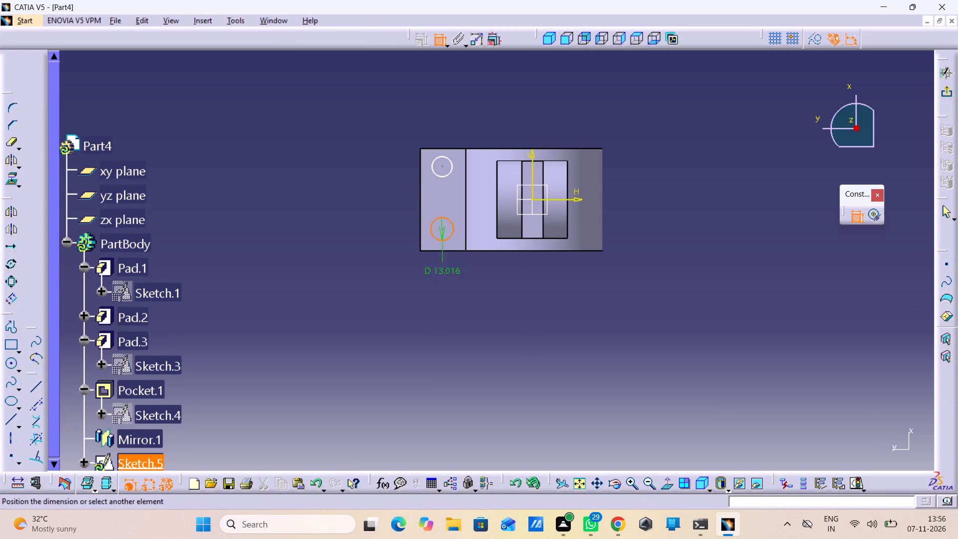
click(433, 299)
double_click(433, 291)
text(10)
key(Return)
click(435, 160)
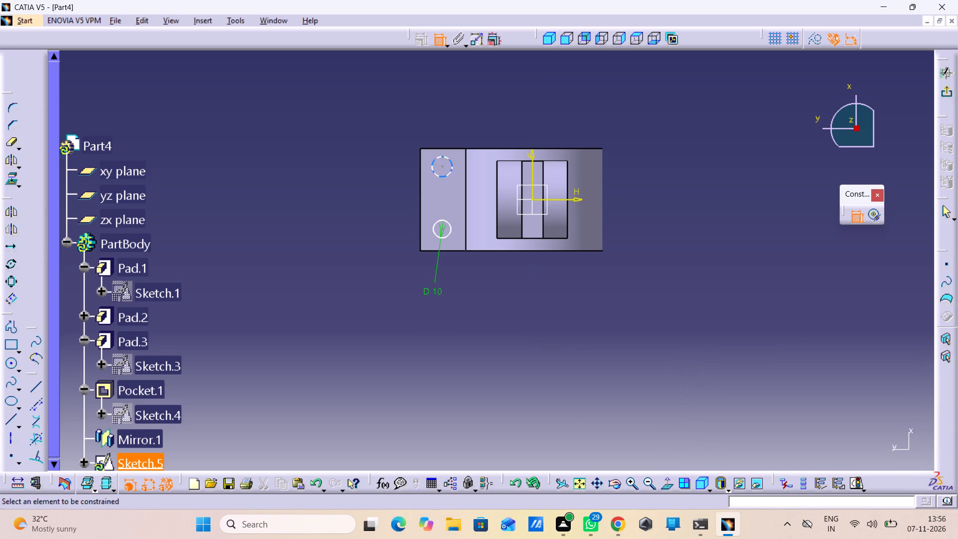
click(420, 120)
double_click(417, 112)
text(10)
key(Return)
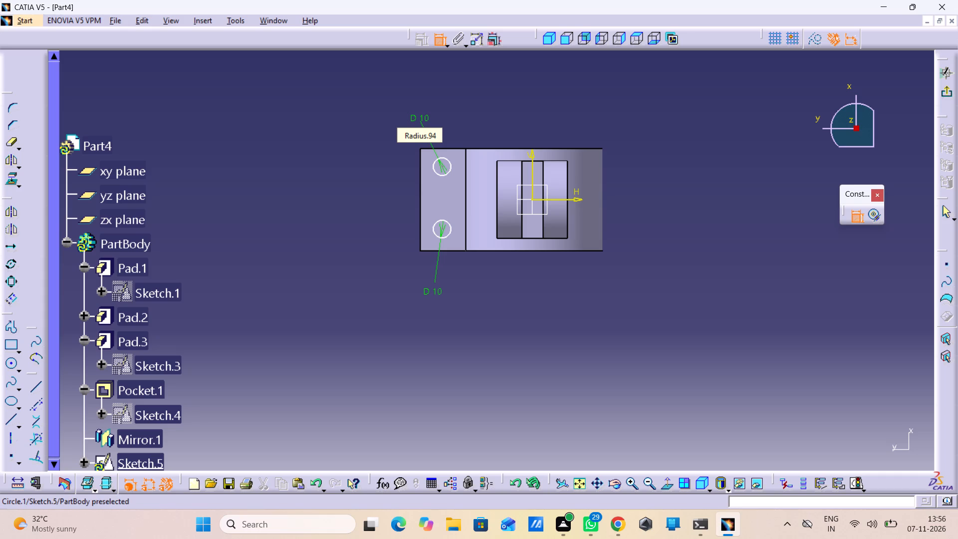
Constrain the lower circle's centre 12 mm from the lug's outer end edge.
click(443, 229)
drag(421, 230, 415, 230)
click(342, 249)
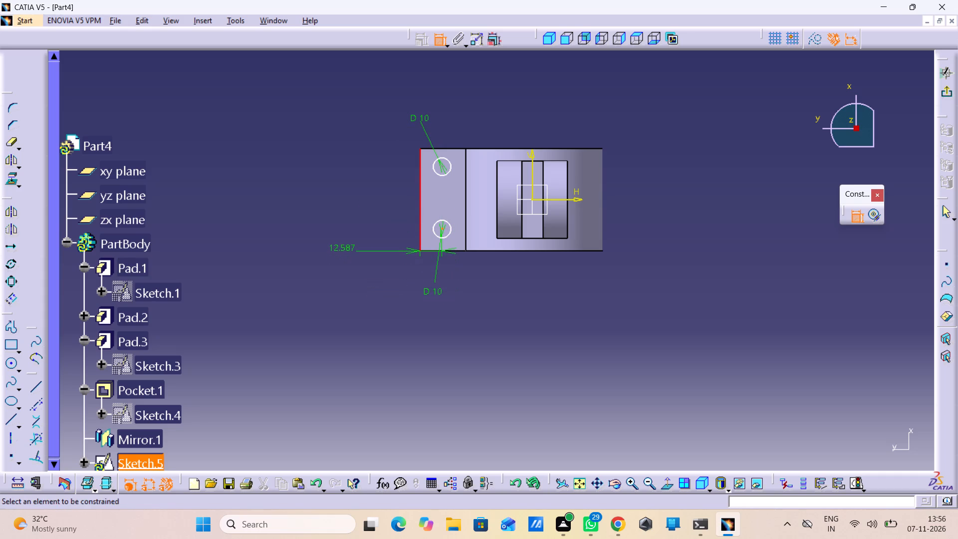
click(339, 243)
double_click(340, 243)
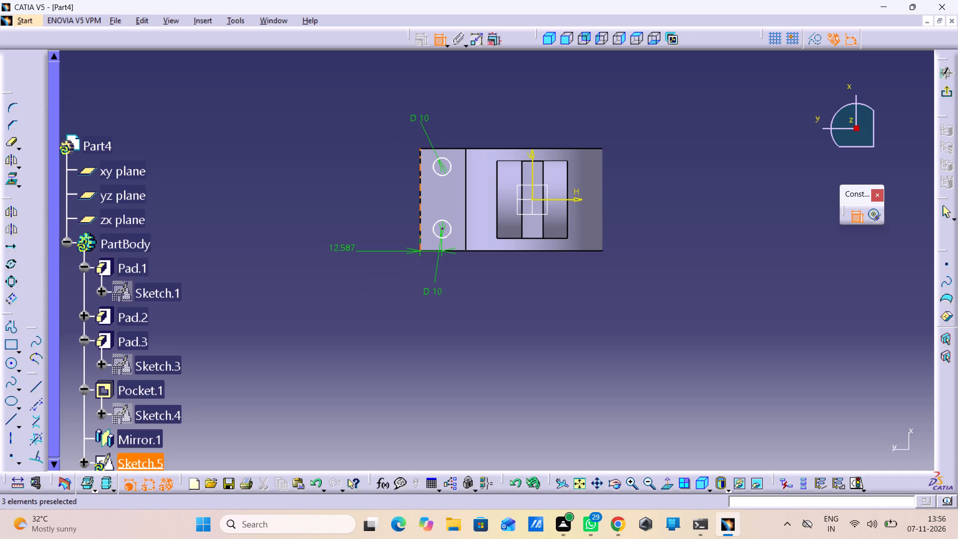
double_click(328, 249)
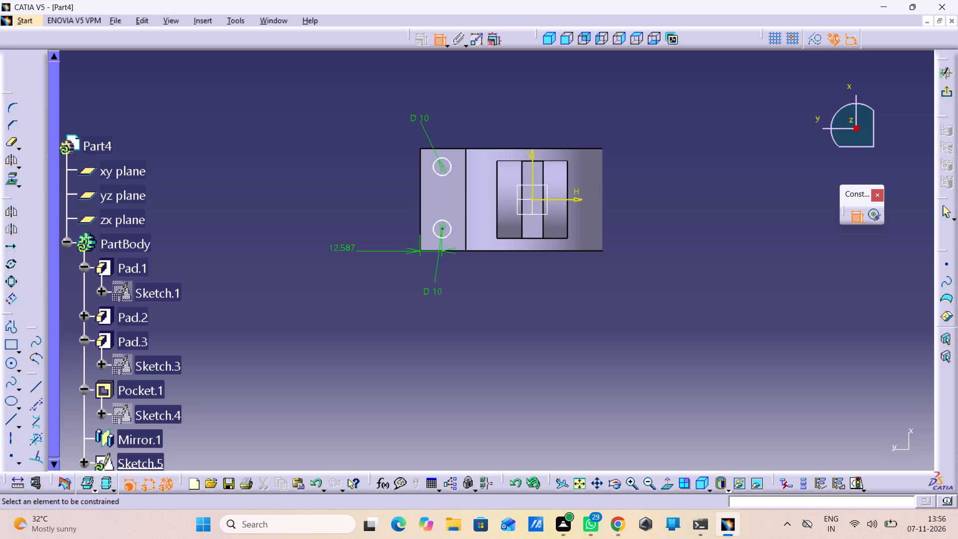
double_click(336, 247)
text(12)
key(Return)
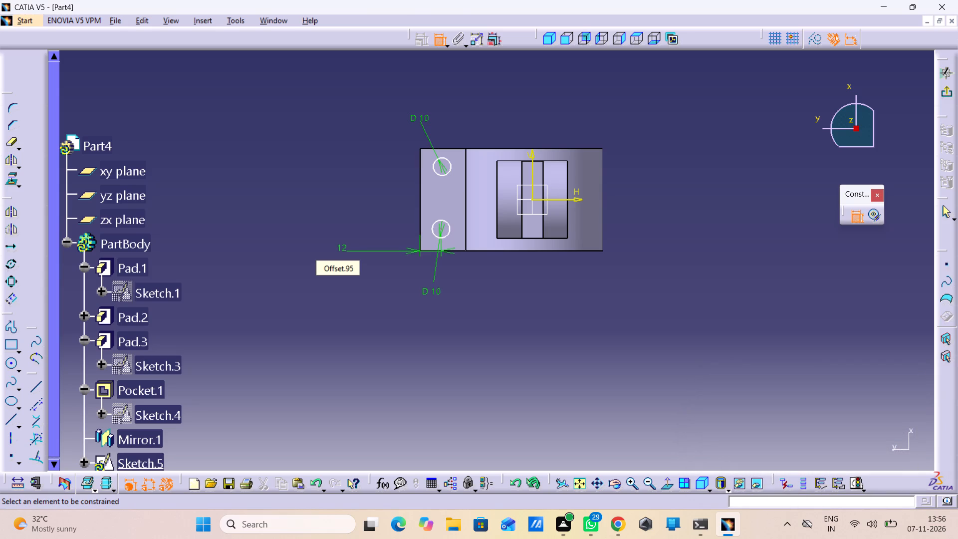
Constrain the lower circle's centre 12 mm from the lug's lower side edge.
click(440, 229)
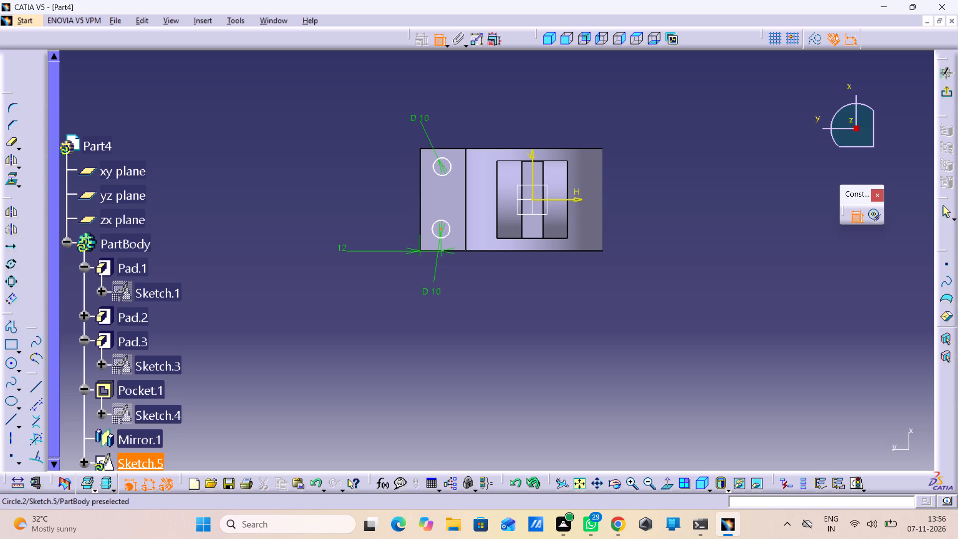
drag(460, 251, 441, 252)
click(396, 220)
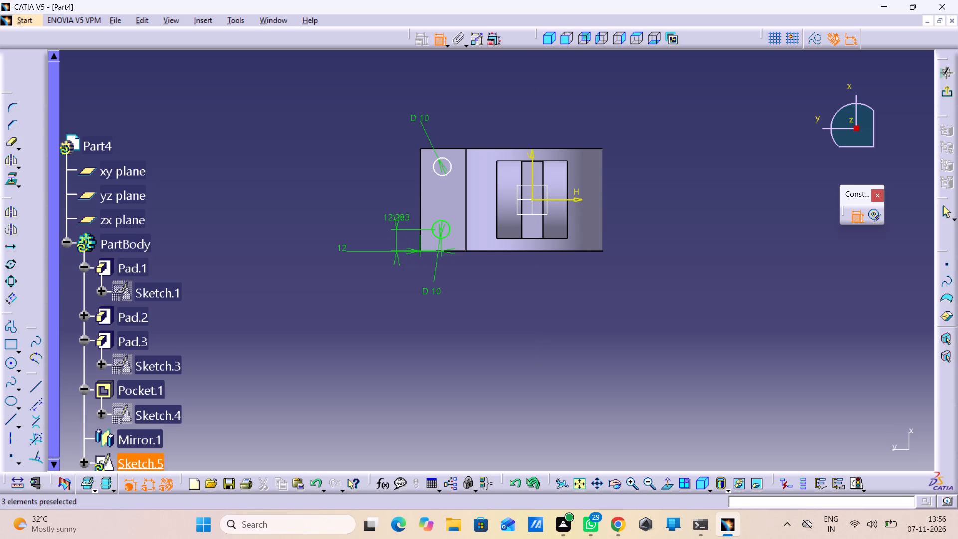
double_click(394, 216)
text(12)
key(Return)
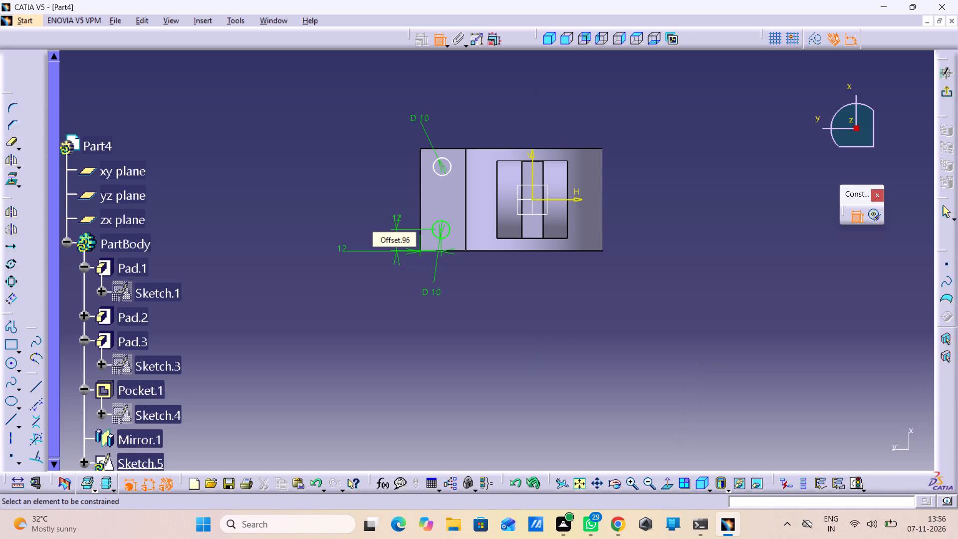
Constrain the upper circle's centre 12 mm from the lug's upper side edge.
click(441, 165)
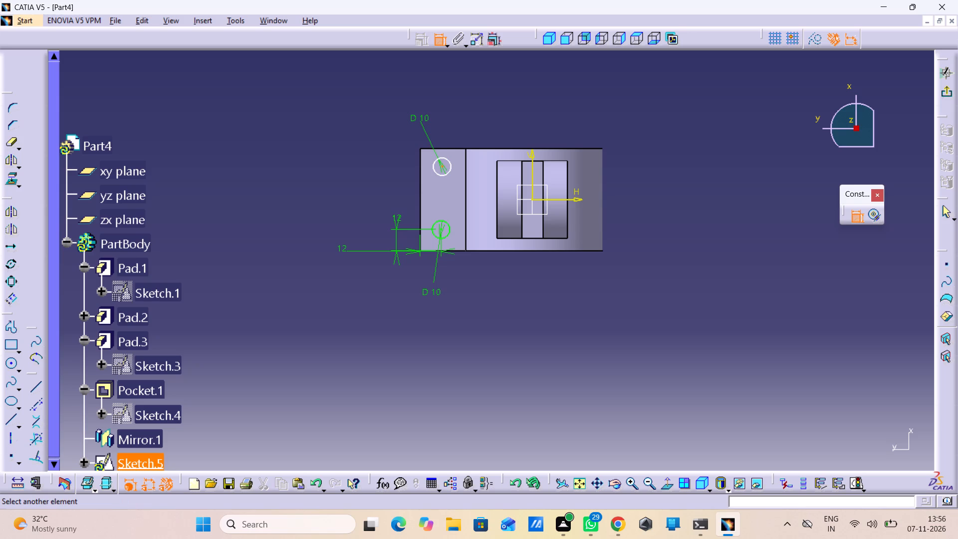
click(446, 146)
click(485, 108)
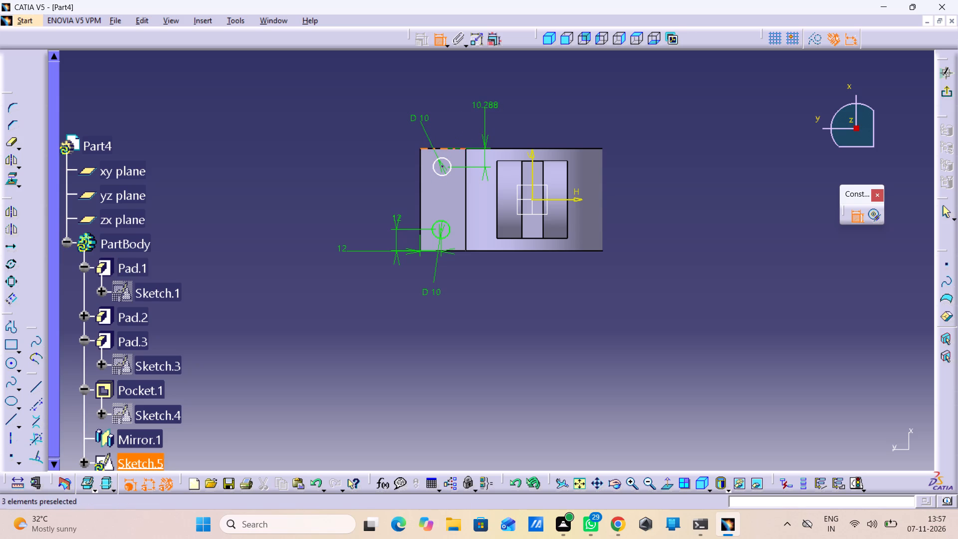
double_click(481, 102)
text(12)
key(Return)
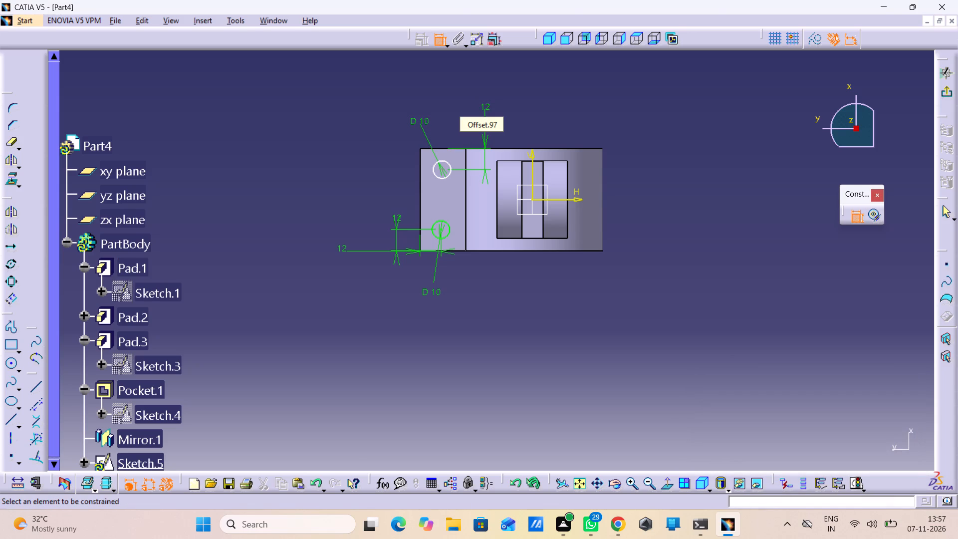
Constrain the upper circle's centre 12 mm from the lug's outer end edge and finish the sketch.
click(442, 171)
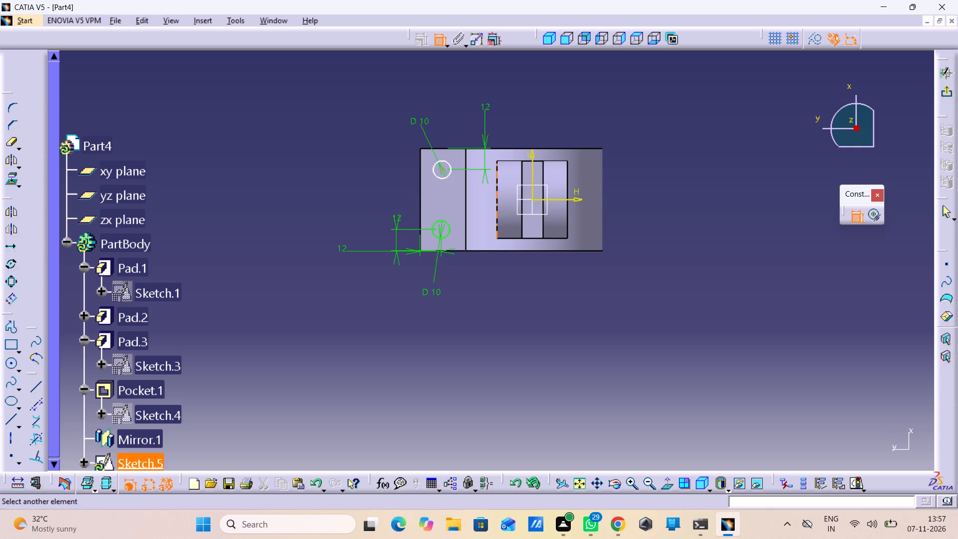
click(420, 170)
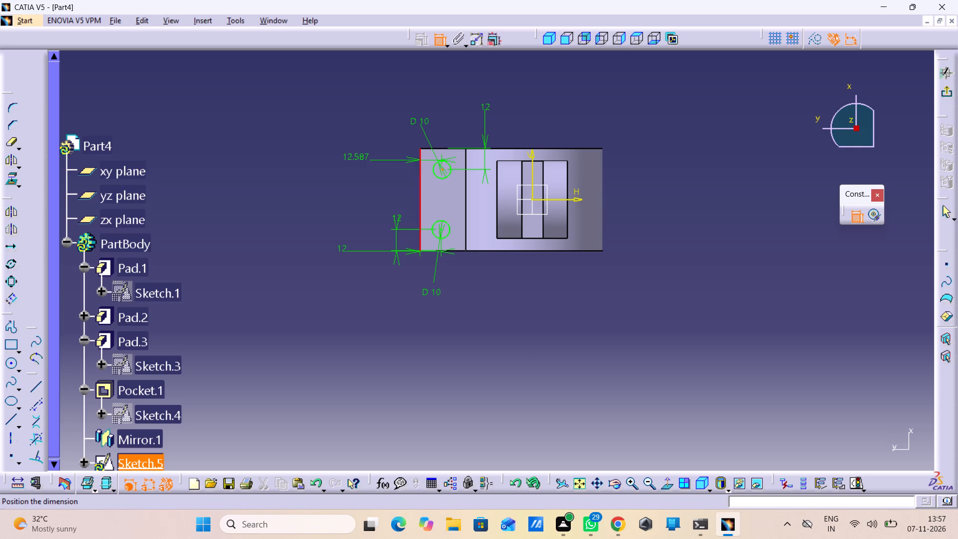
click(346, 155)
double_click(345, 152)
text(12)
key(Return)
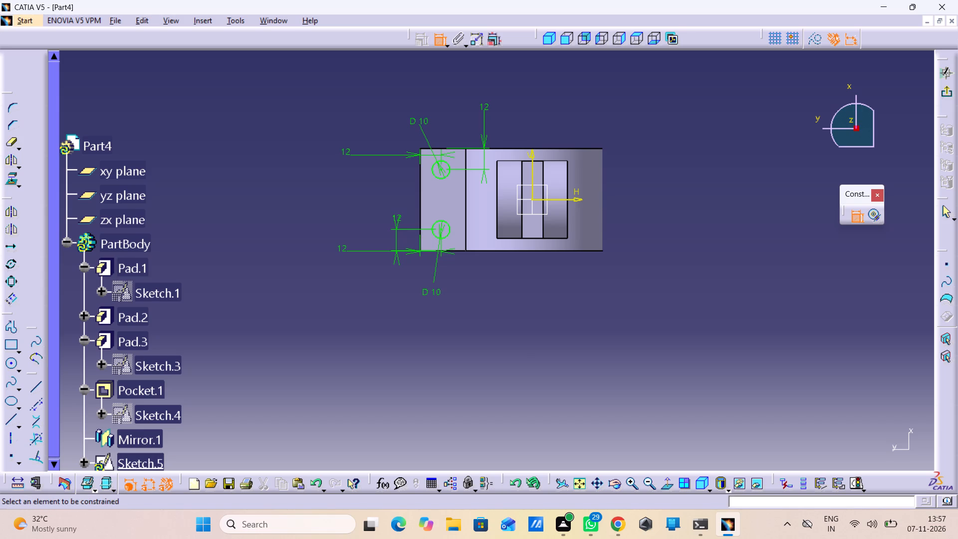
click(952, 89)
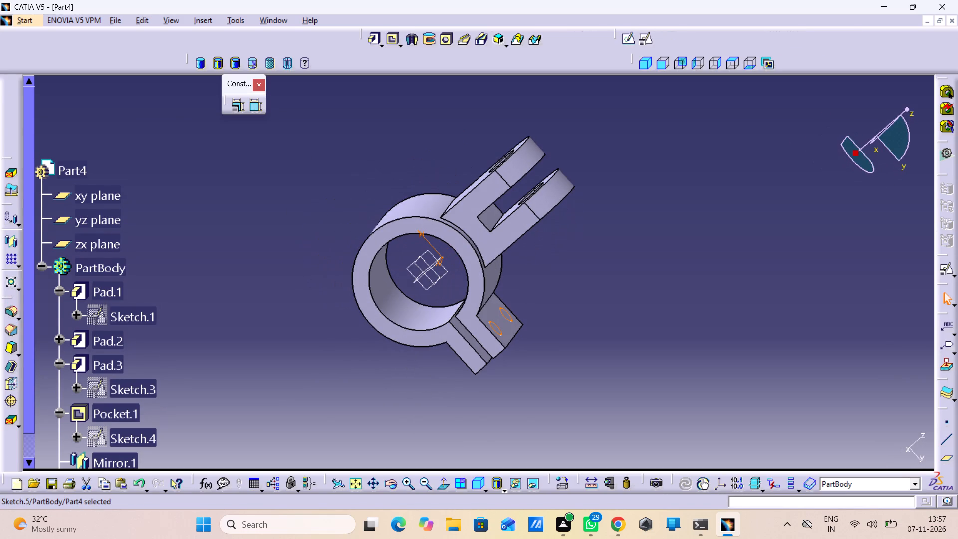
Pocket the two 10 mm circles through both lugs with the limit type Up to last and 0 mm offset.
click(391, 37)
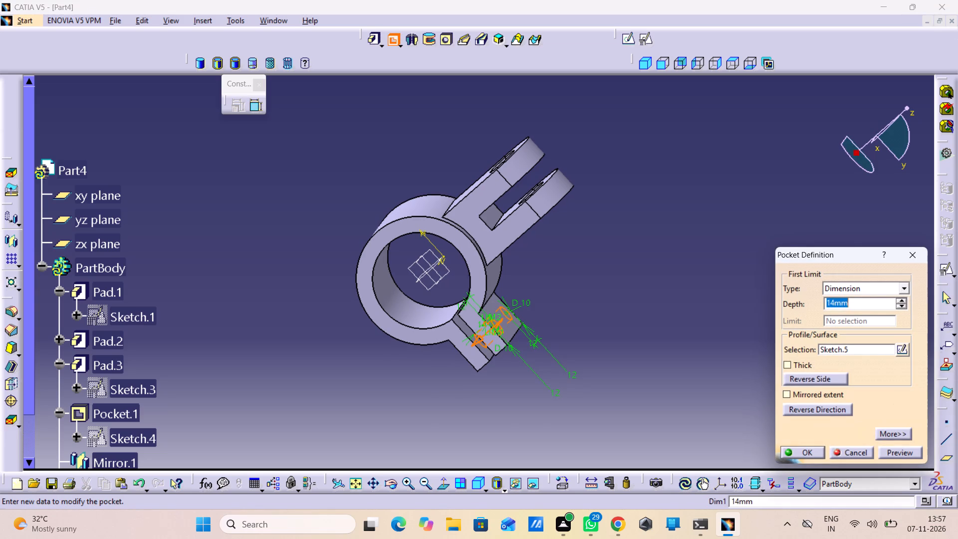
click(856, 287)
click(855, 318)
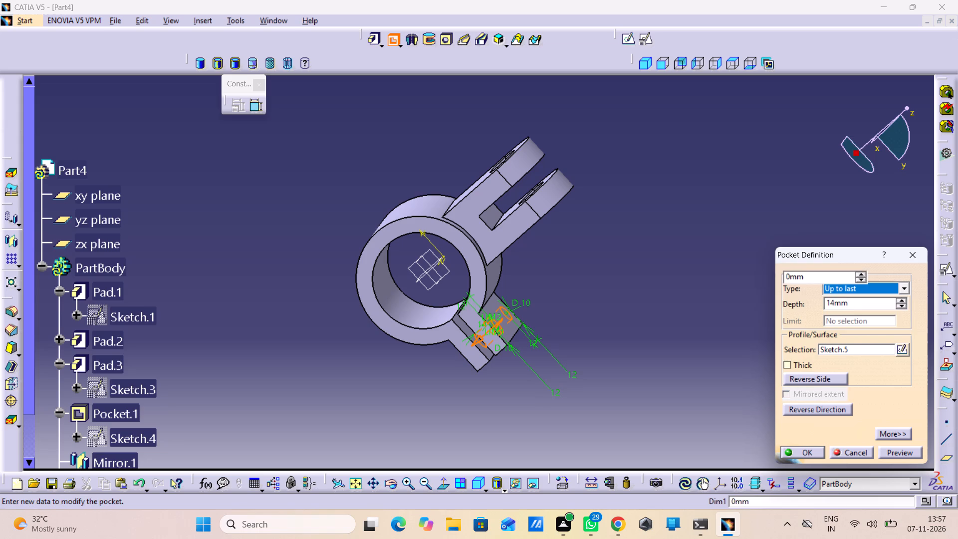
click(885, 450)
click(803, 449)
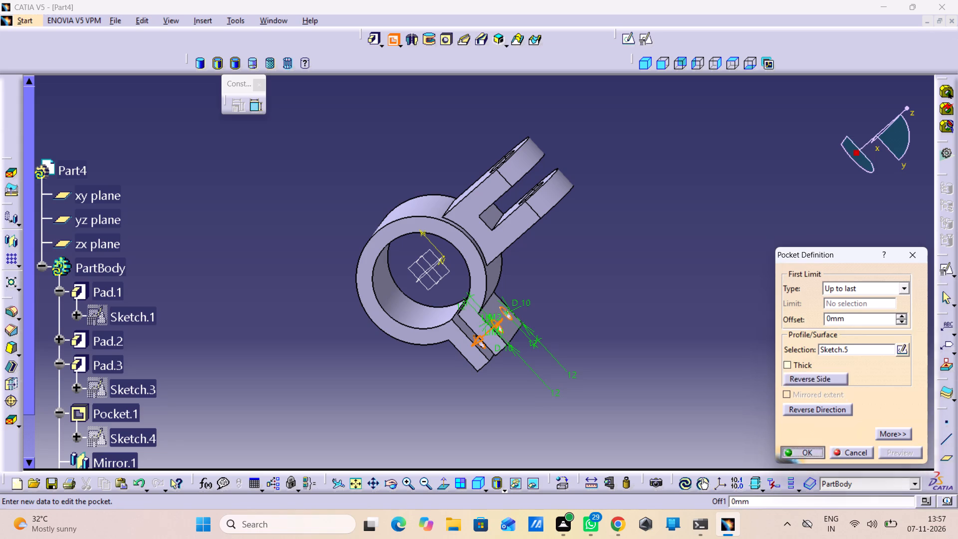
Examine the bolt holes in the lugs and the whole clamp from several directions.
click(709, 376)
middle_drag(711, 377, 628, 210)
right_drag(711, 377, 628, 210)
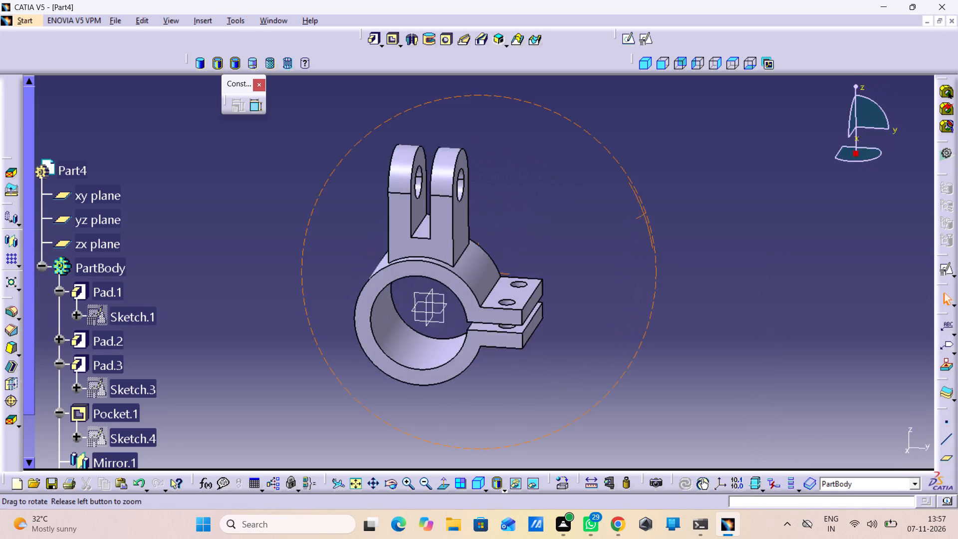
middle_drag(628, 210, 580, 145)
right_drag(628, 210, 580, 145)
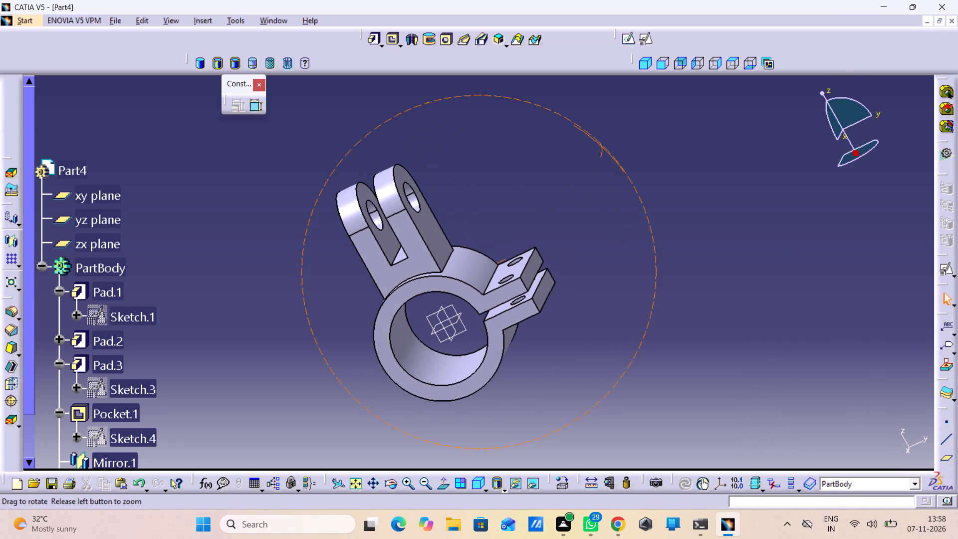
right_drag(580, 145, 579, 145)
middle_drag(580, 145, 579, 145)
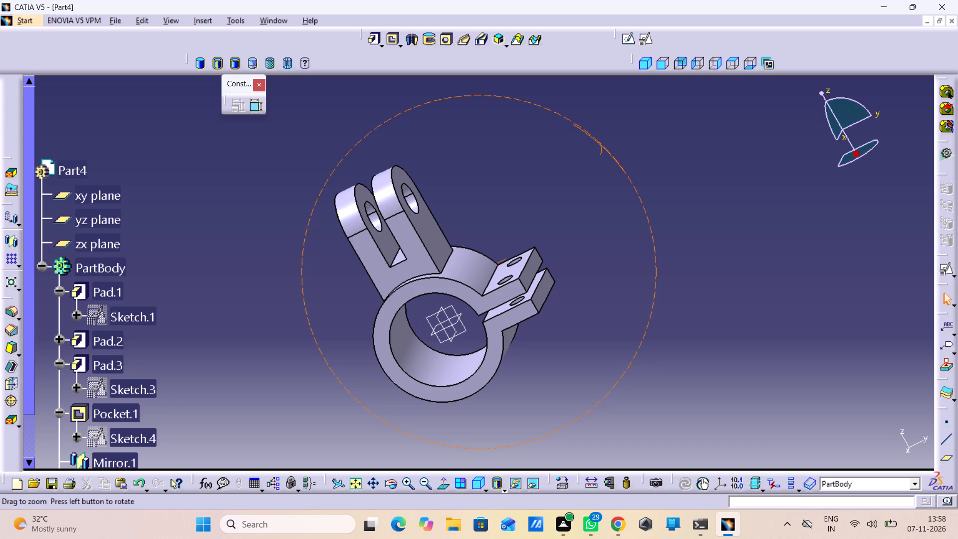
Save the part as v26 in the CATIA folder.
key(ctrl+s)
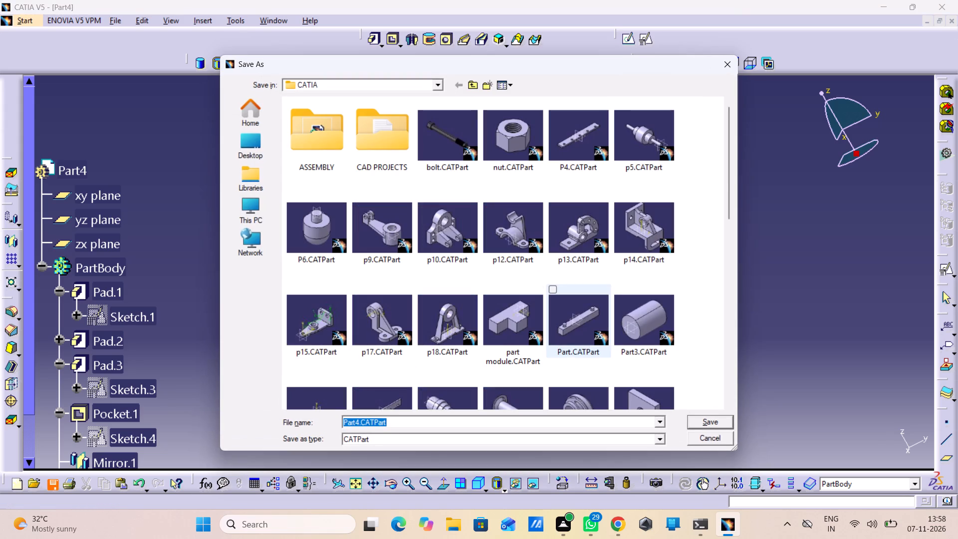
text(v2)
key(6)
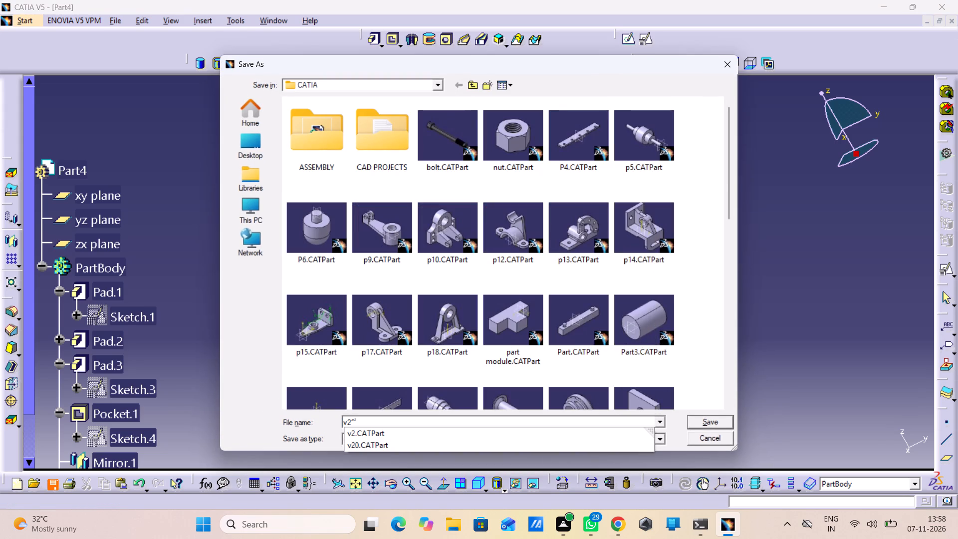
click(696, 419)
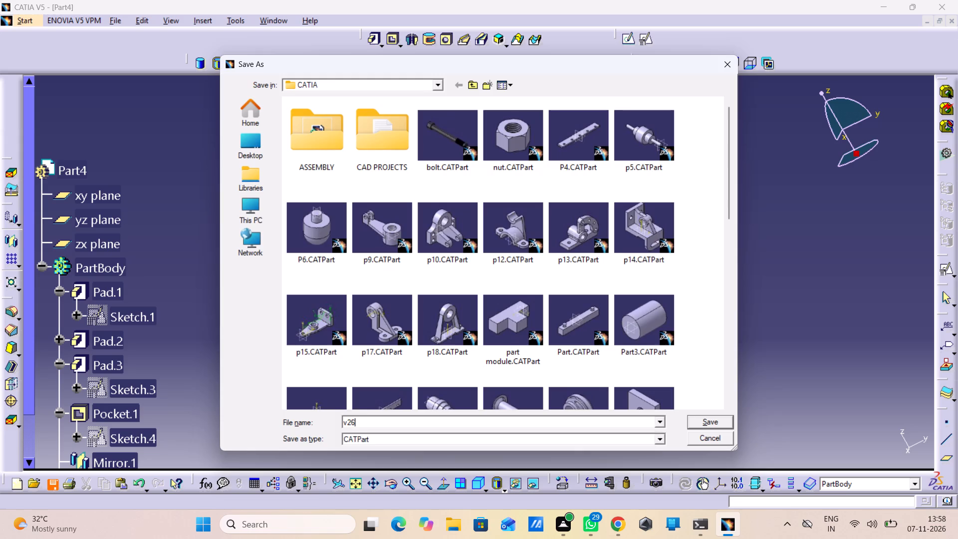
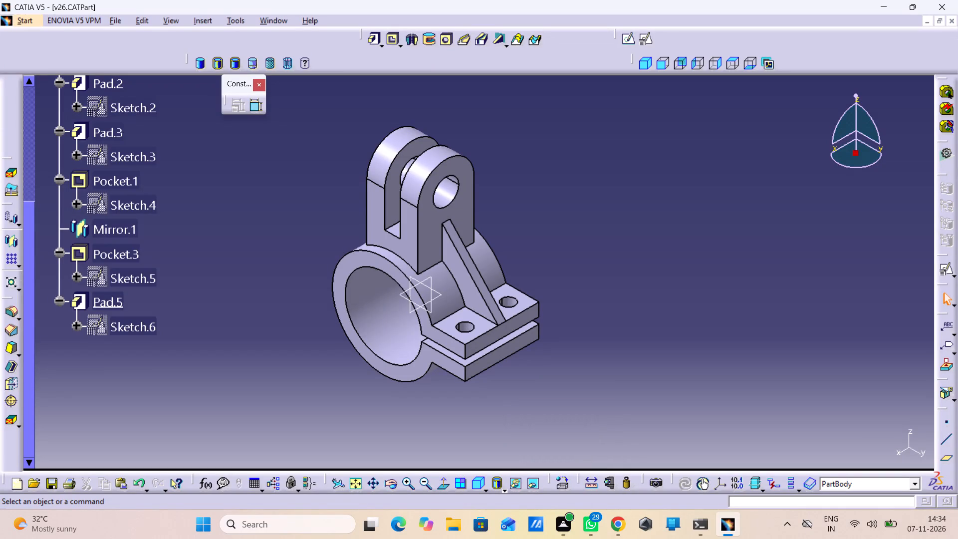
Undo the most recent operations on the clamp part as far back as the undo history allows.
key(ctrl+z)
key(ctrl+z)
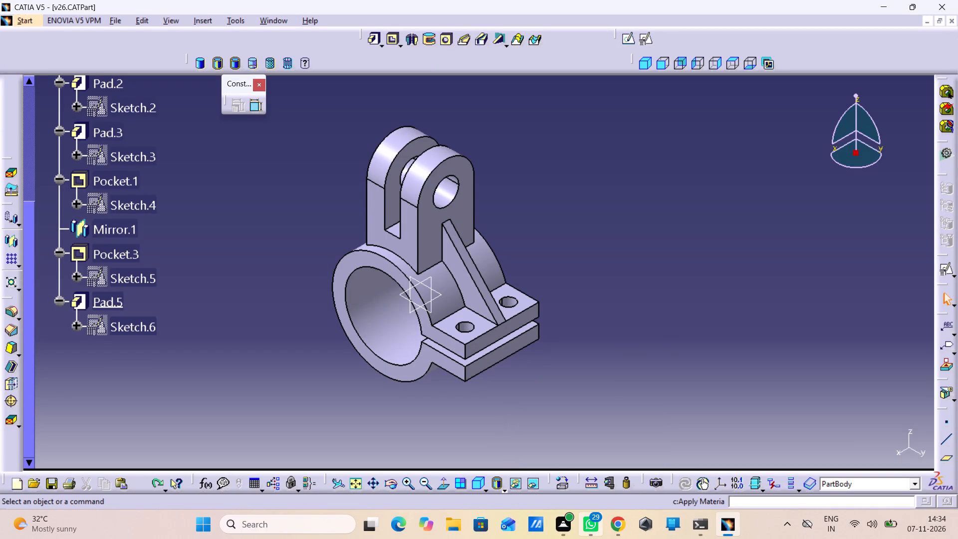
key(ctrl+z)
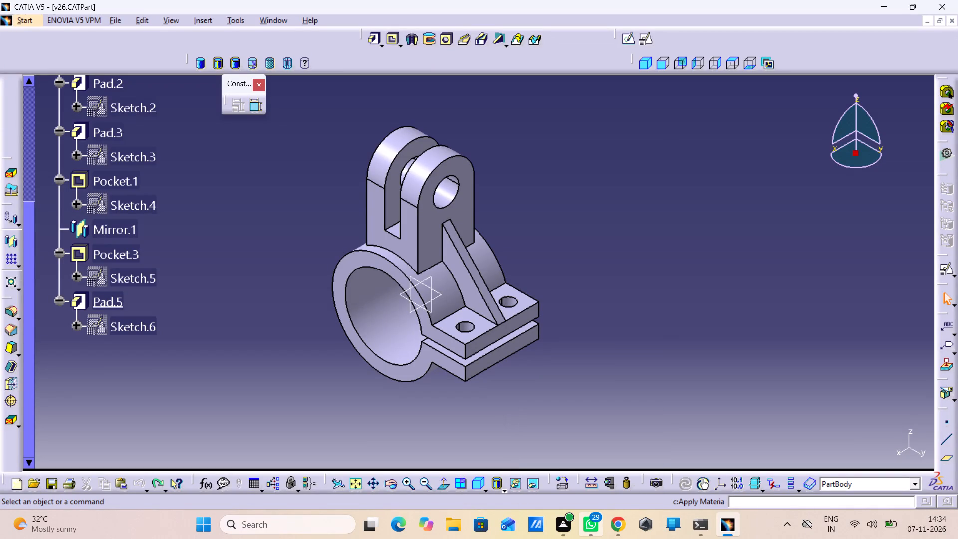